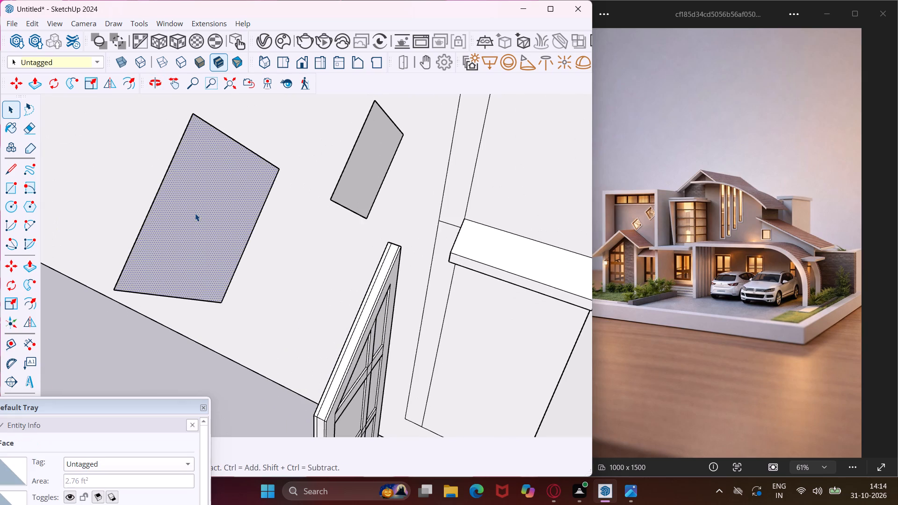
Push/Pull the larger tilted window face into a thin panel and repeat the same thickness on the smaller one.
key("p")
left_click(195, 213)
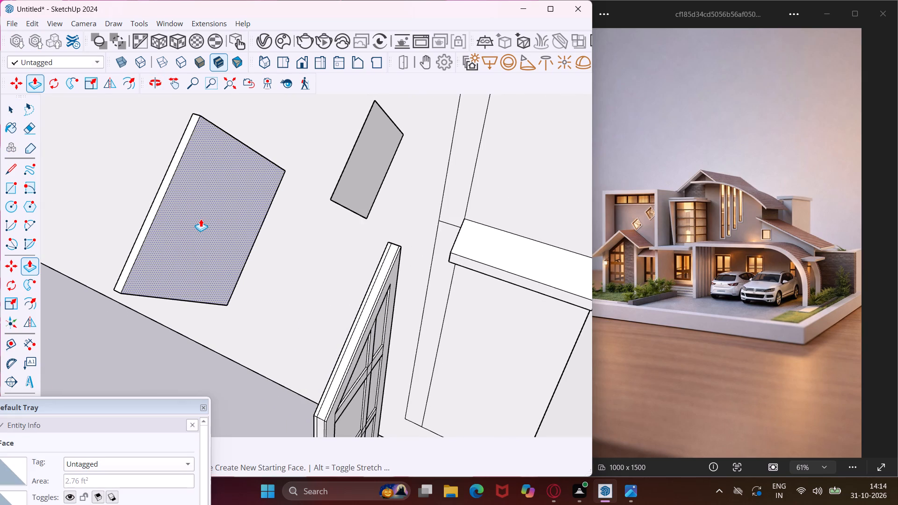
left_click(201, 219)
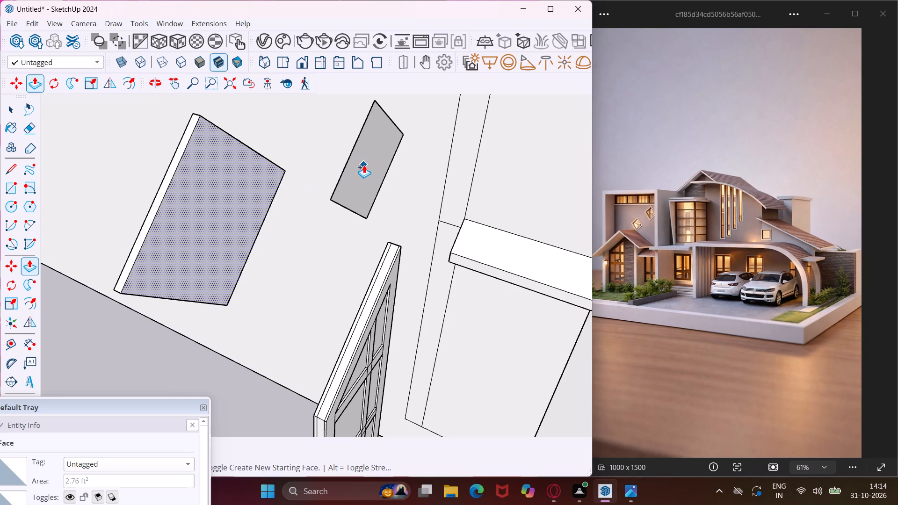
key("Escape")
double_click(355, 162)
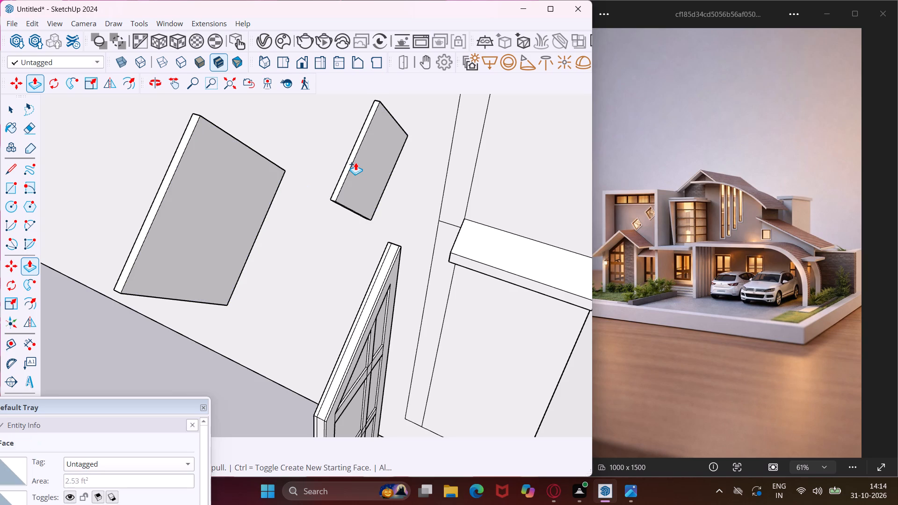
key("Escape")
key("space")
Offset the front-face outline inward on both small tilted window panels to form narrow frame borders.
scroll(253, 197, "down", 8)
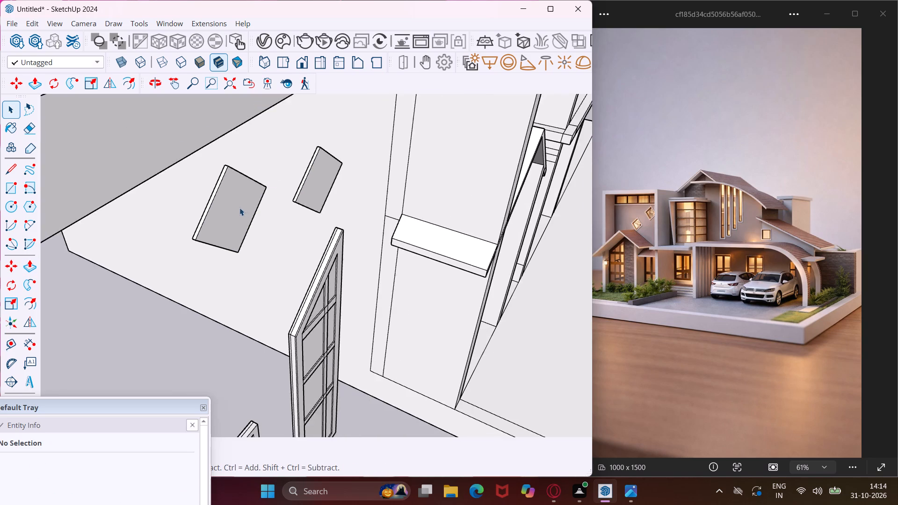
scroll(233, 207, "down", 5)
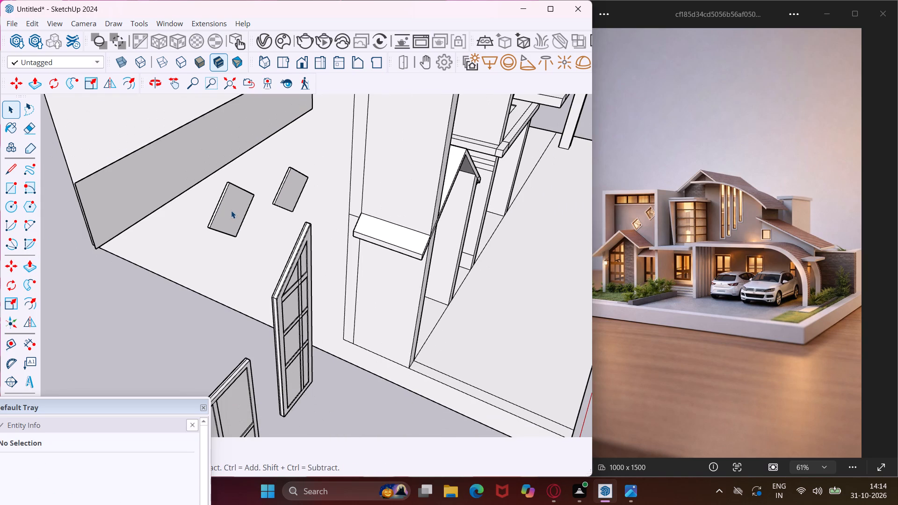
left_click(231, 210)
left_click(33, 300)
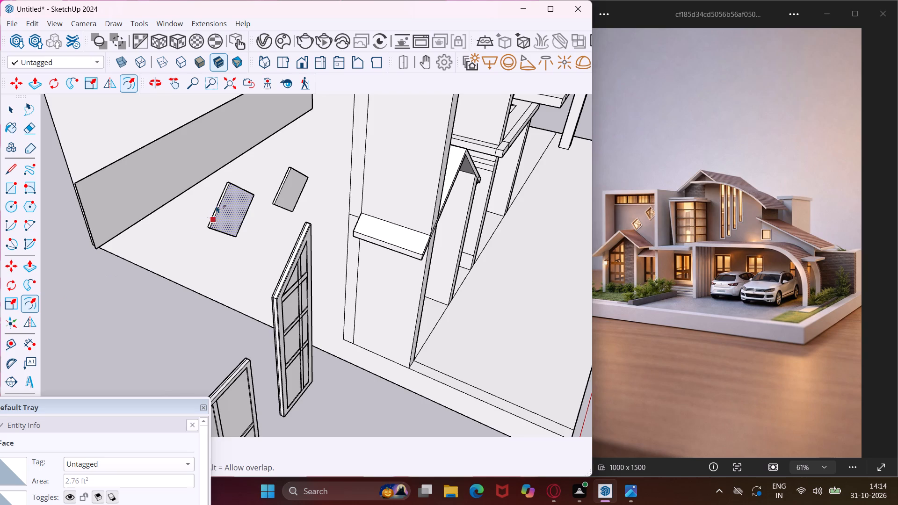
scroll(217, 205, "up", 9)
left_click(227, 205)
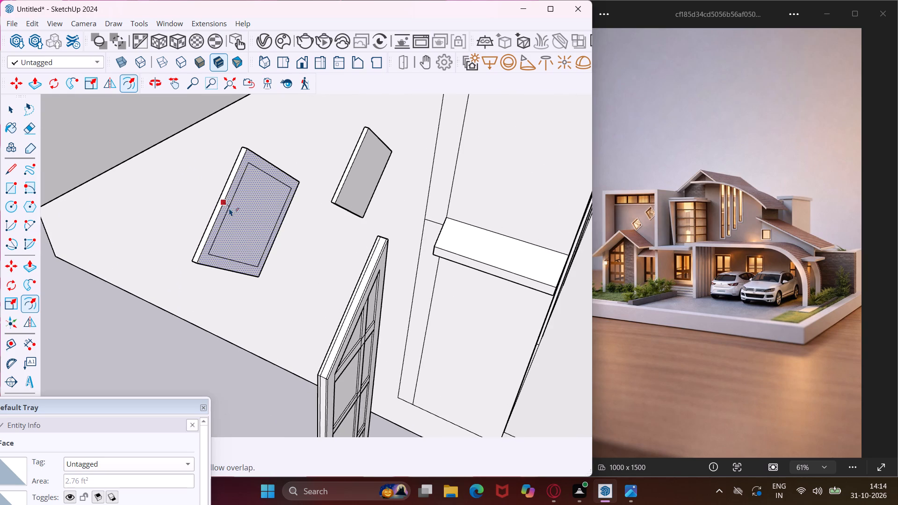
left_click(229, 209)
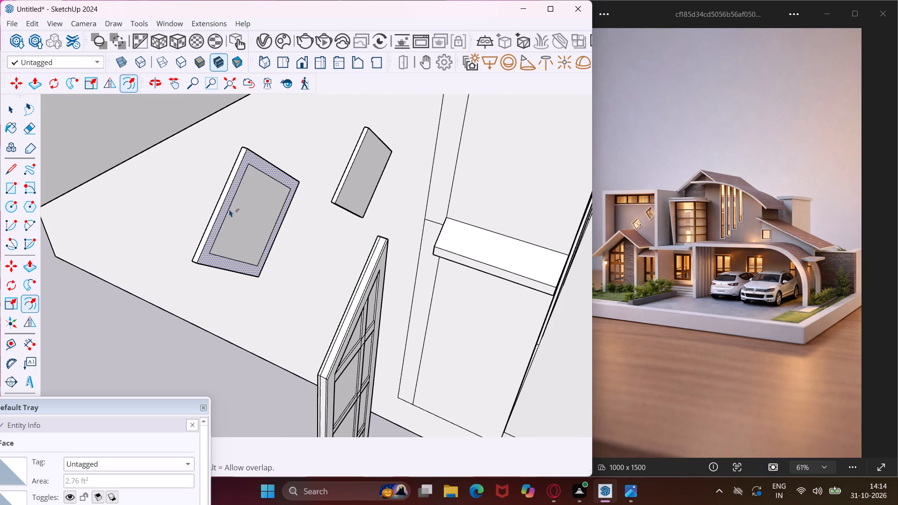
key("Escape")
scroll(301, 147, "up", 3)
key("Escape")
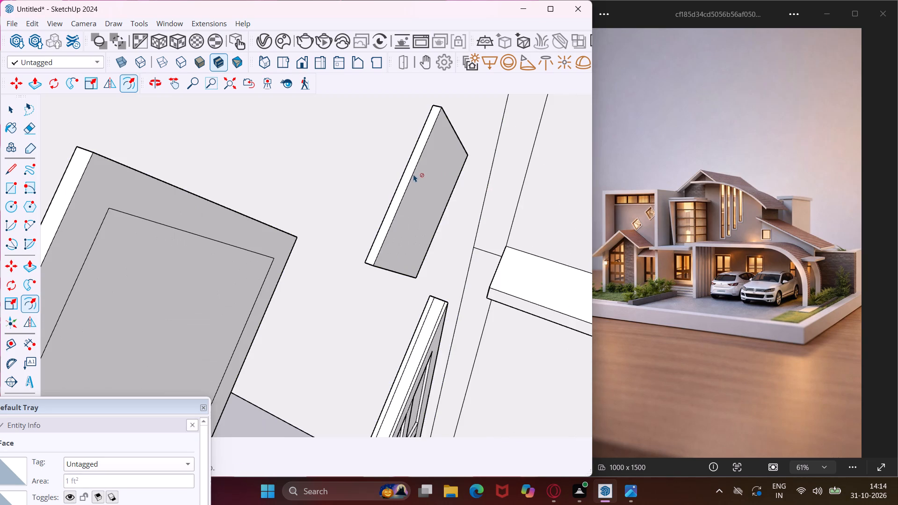
scroll(418, 171, "up", 3)
left_click(418, 171)
left_click(422, 174)
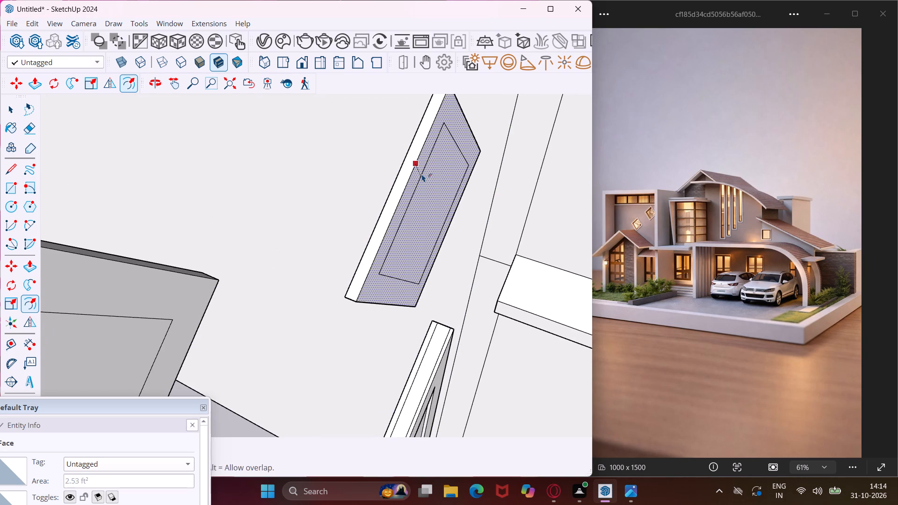
key("Escape")
key("space")
Push/Pull the border of the larger tilted window panel slightly outward and repeat it on the smaller panel's border.
scroll(415, 156, "down", 7)
scroll(281, 232, "down", 4)
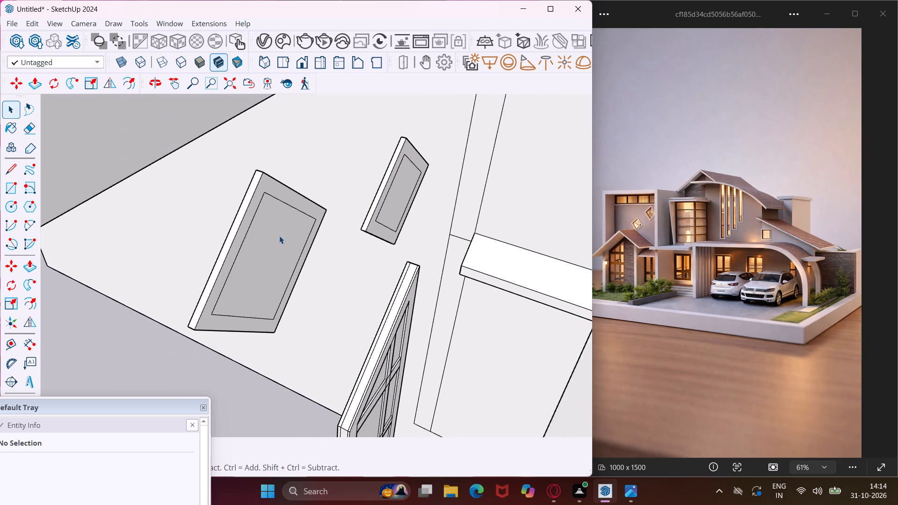
scroll(208, 316, "up", 9)
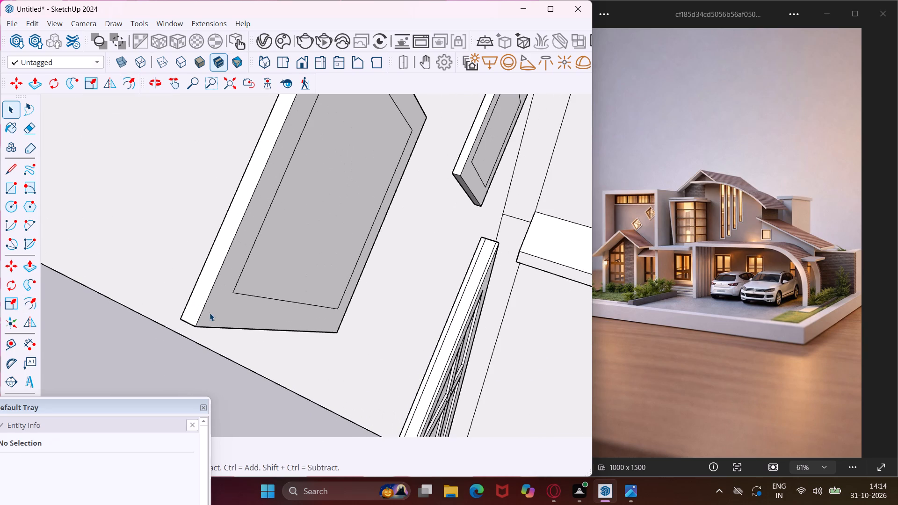
left_click(210, 310)
key("p")
left_click(210, 310)
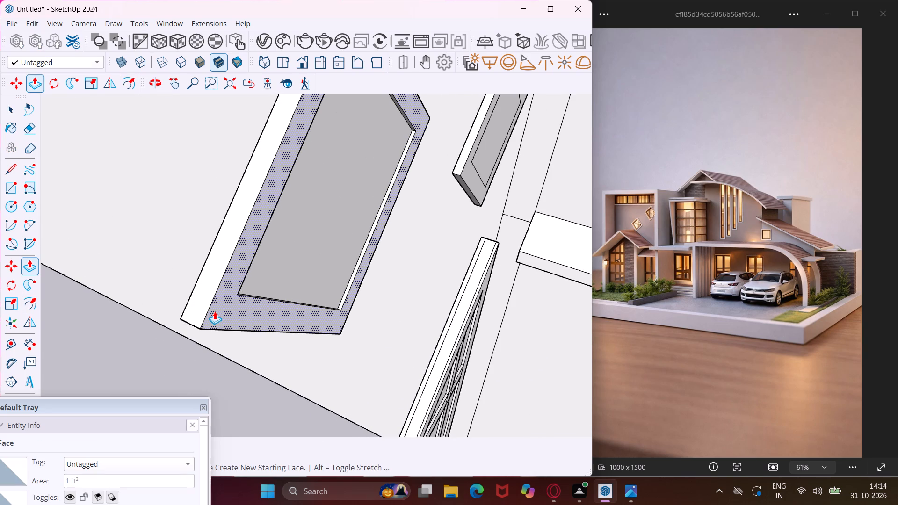
left_click(215, 311)
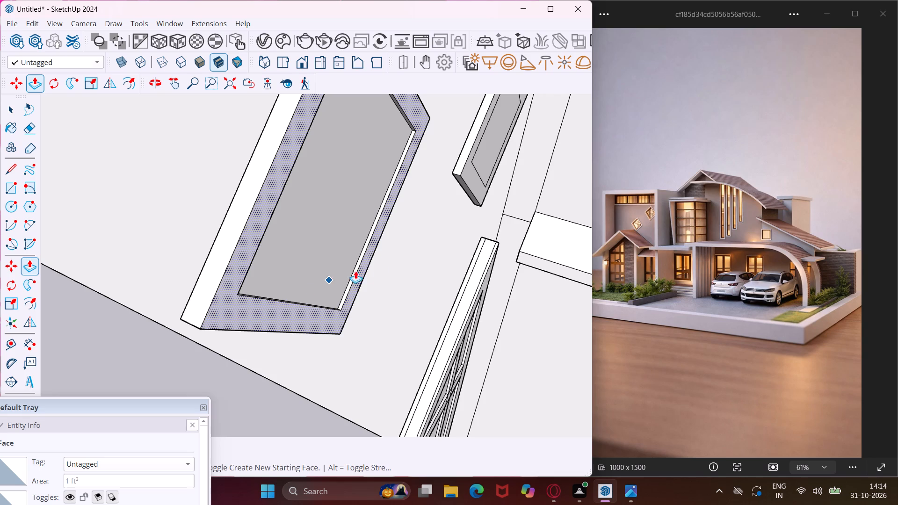
key("Escape")
scroll(463, 169, "up", 4)
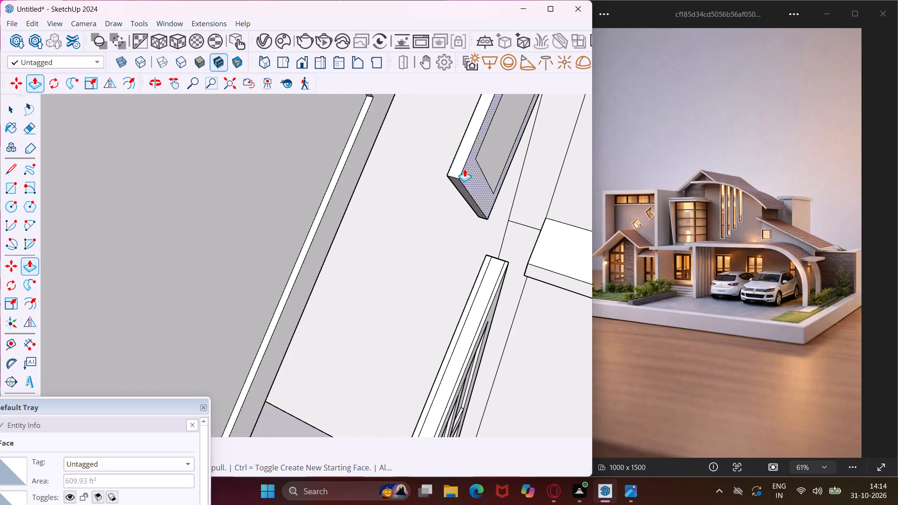
scroll(464, 169, "up", 4)
double_click(468, 169)
Adjust the frame depth of the larger tilted window with Push/Pull and repeat the same change on the smaller one.
scroll(433, 172, "down", 7)
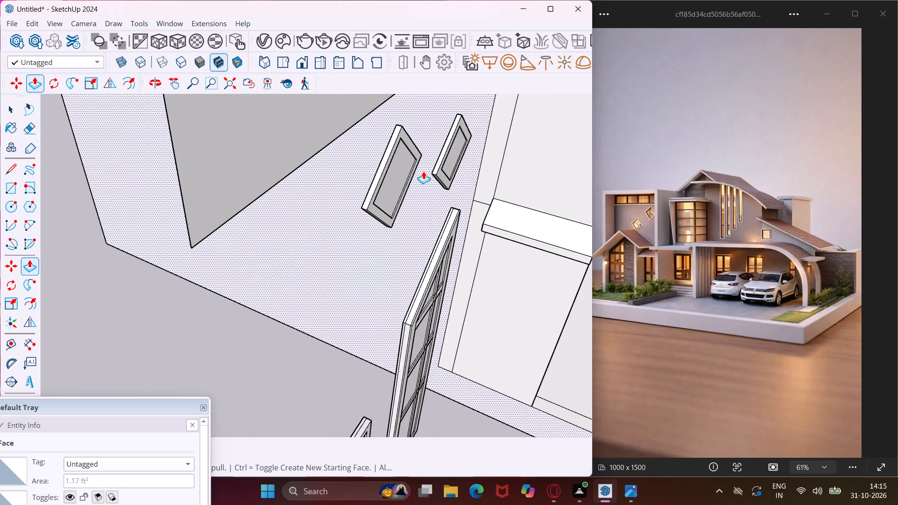
scroll(375, 194, "up", 9)
left_click(373, 196)
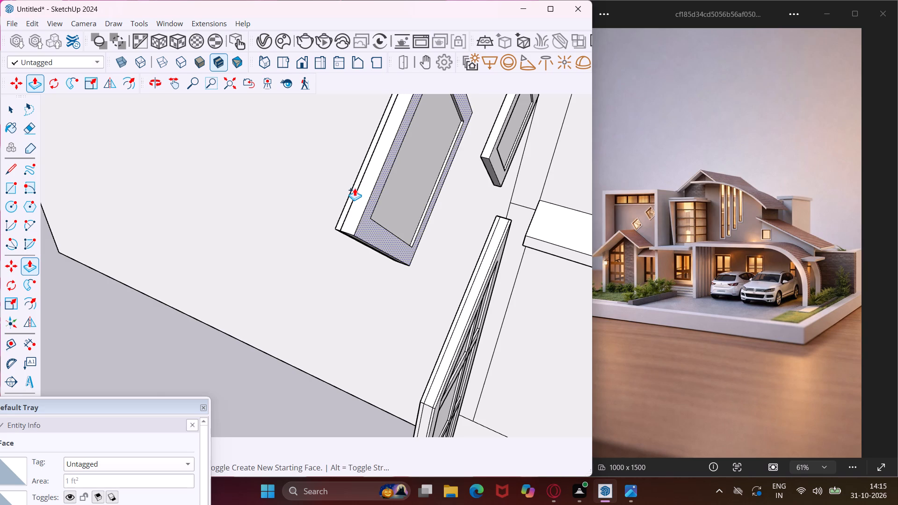
left_click(355, 188)
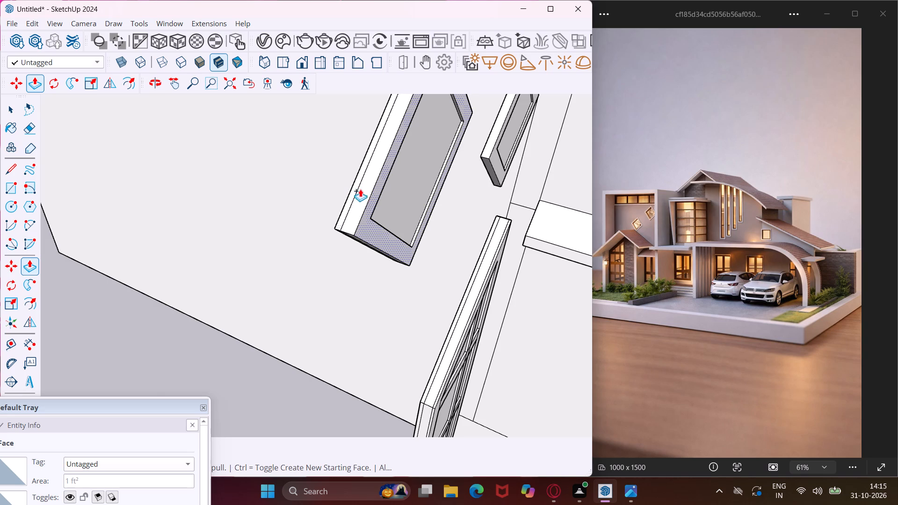
scroll(495, 142, "up", 9)
double_click(492, 158)
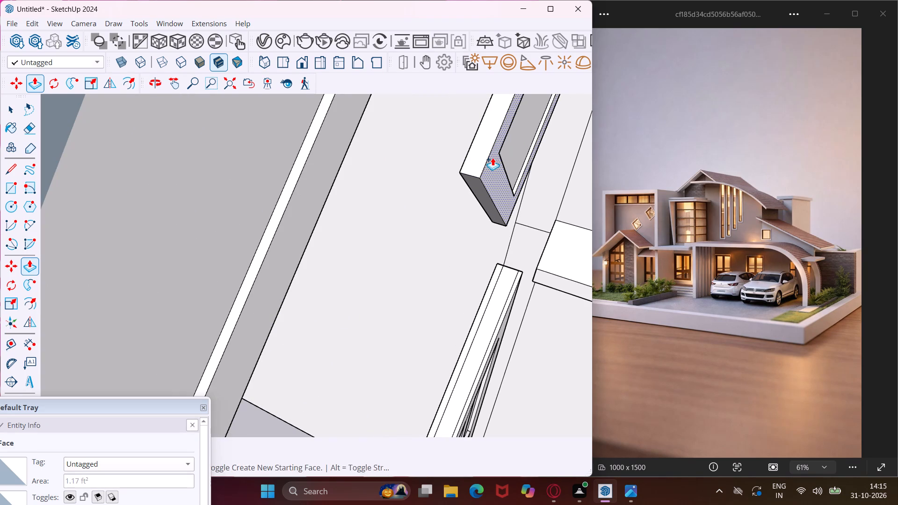
scroll(401, 179, "down", 7)
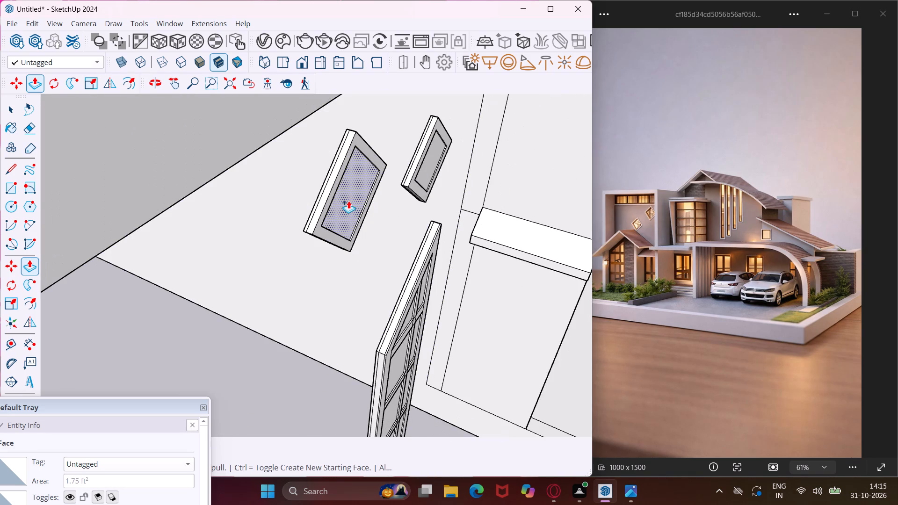
key("Escape")
key("space")
Push/Pull the long rectangular window face beside the two small windows into a thin panel.
middle_click_drag(340, 206, 382, 197)
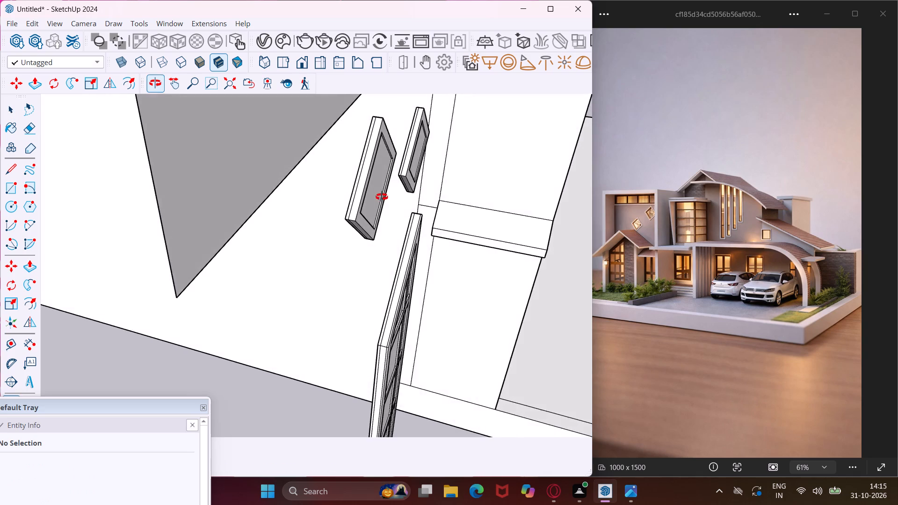
middle_click_drag(382, 197, 503, 160)
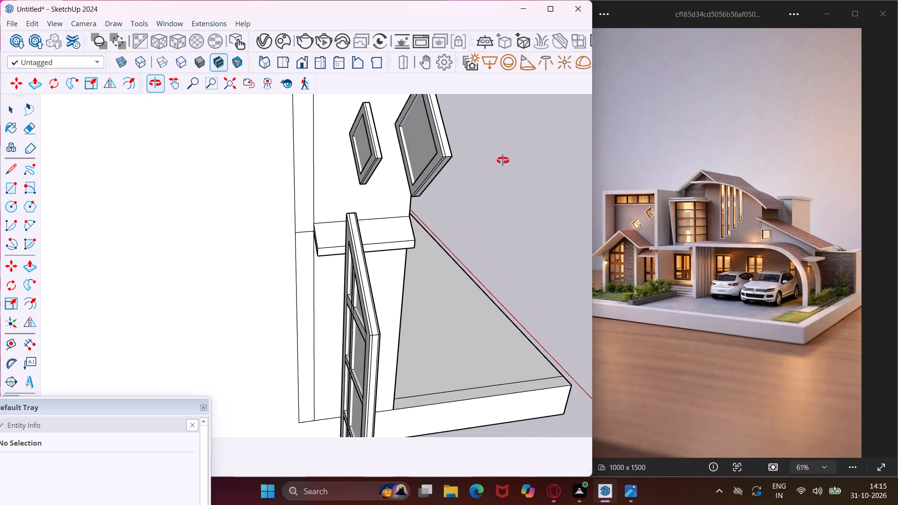
middle_click_drag(503, 160, 372, 207)
scroll(340, 219, "down", 7)
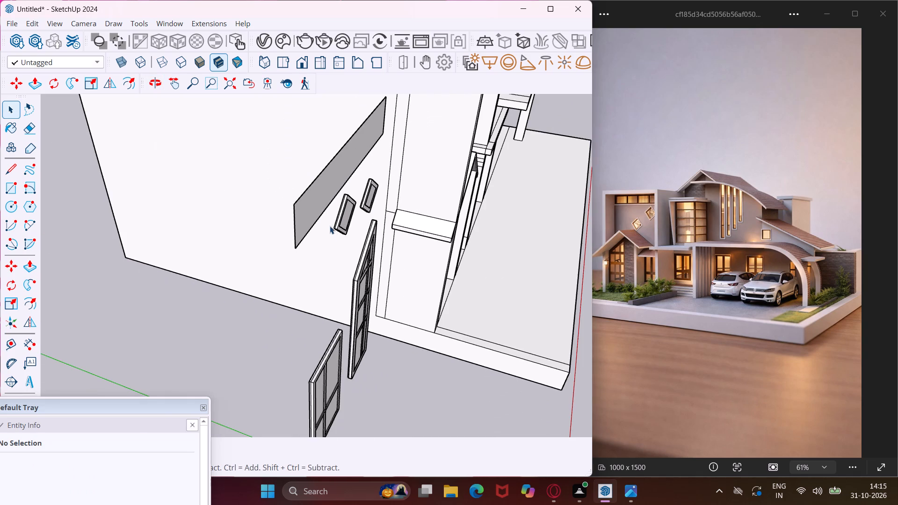
scroll(324, 158, "up", 4)
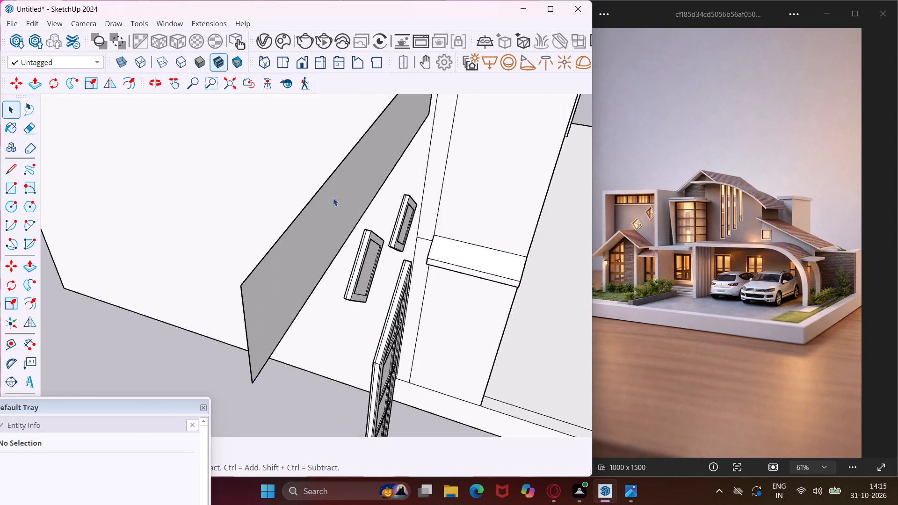
scroll(333, 198, "up", 1)
middle_click_drag(333, 199, 271, 184)
scroll(188, 254, "up", 4)
left_click(179, 254)
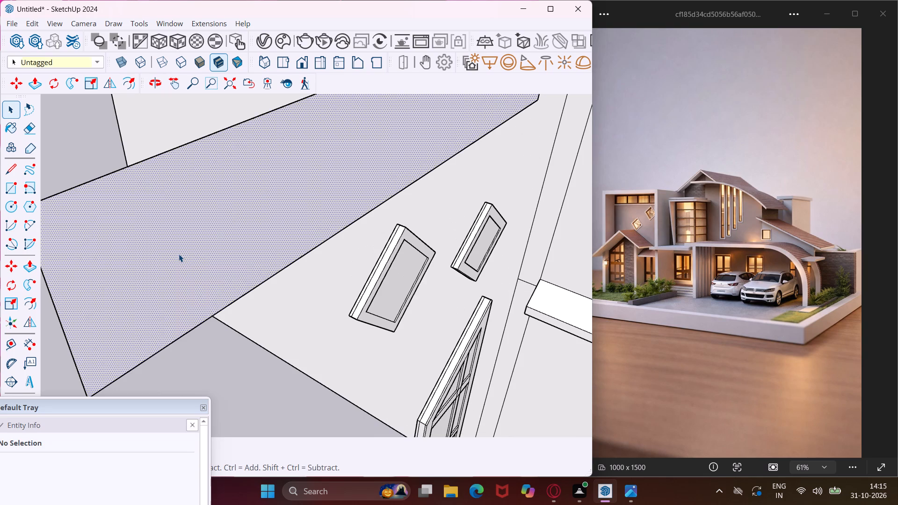
scroll(179, 254, "down", 5)
middle_click_drag(171, 251, 229, 251)
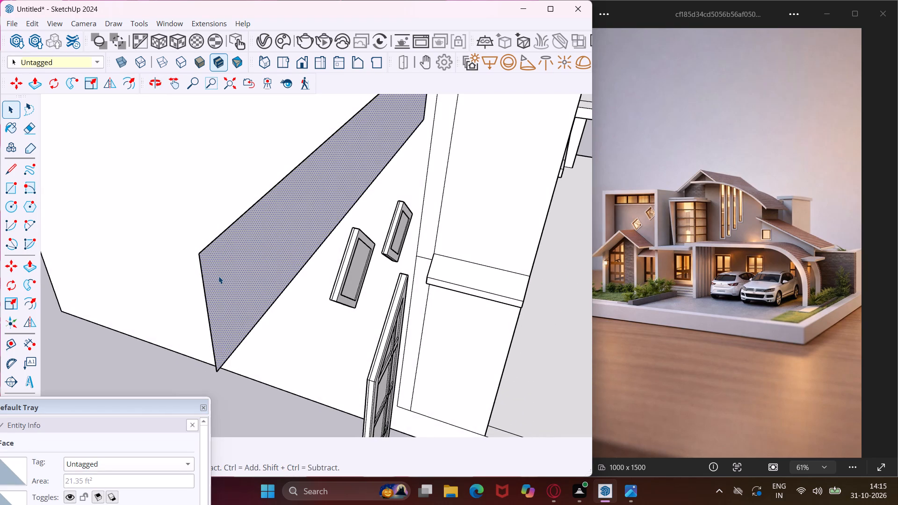
key("p")
left_click(218, 276)
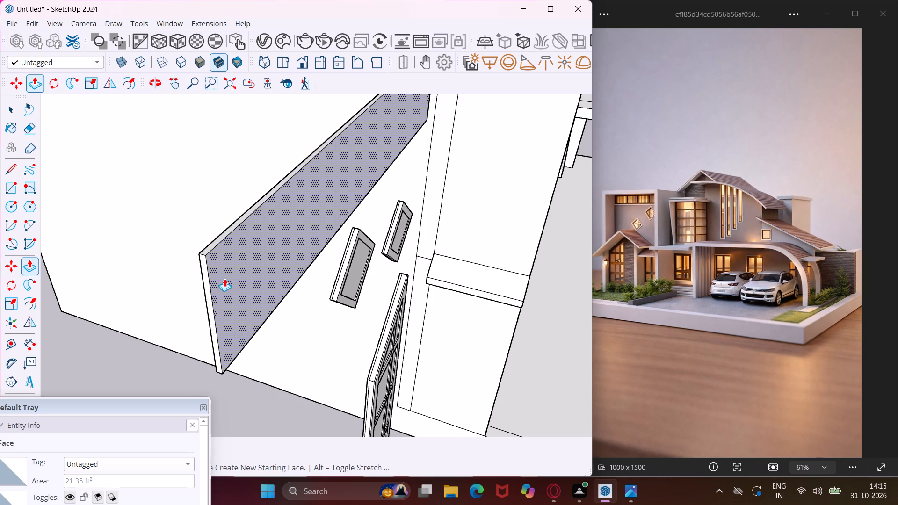
left_click(223, 276)
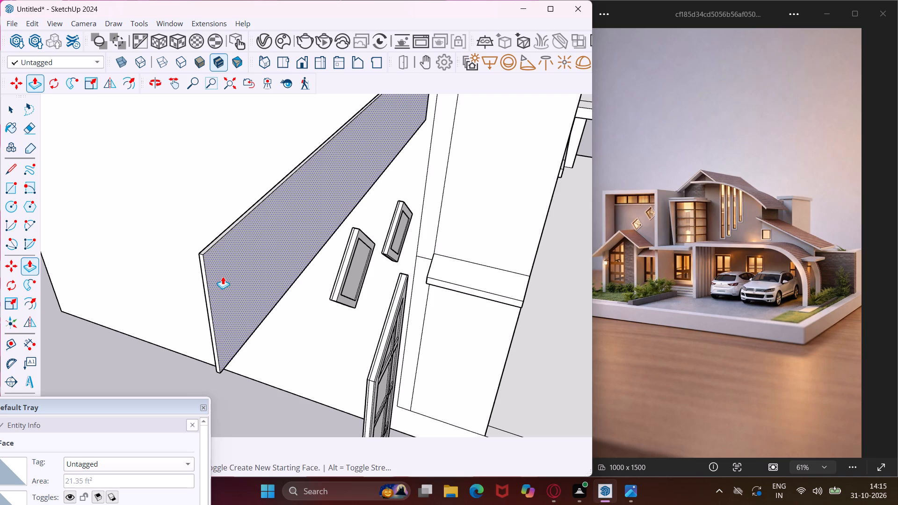
key("Escape")
key("space")
Offset the long window panel's front-face outline inward to form a narrow frame border.
scroll(218, 269, "up", 4)
left_click(218, 269)
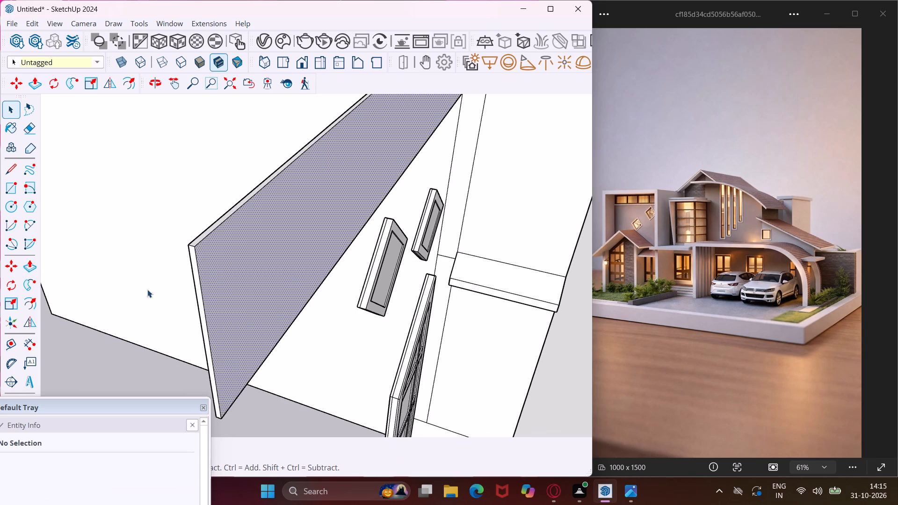
left_click(23, 311)
scroll(206, 279, "up", 4)
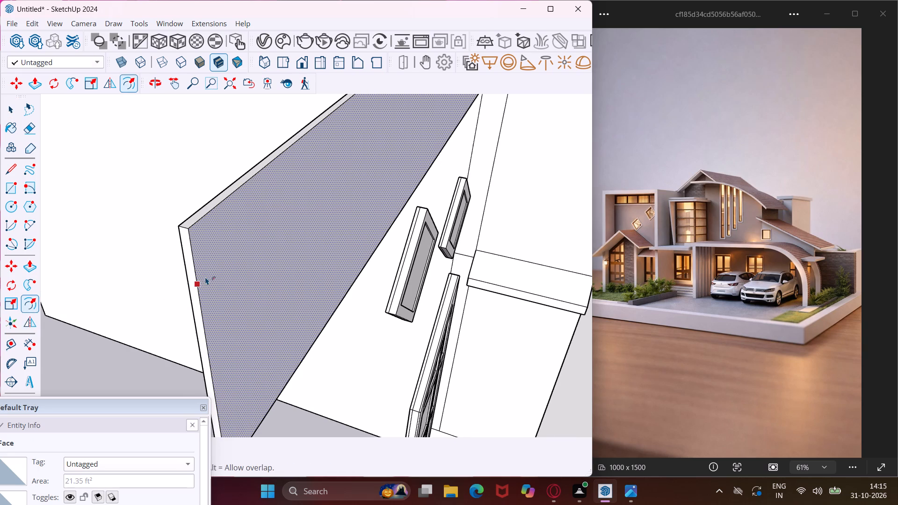
left_click(205, 277)
left_click(210, 268)
key("Escape")
key("space")
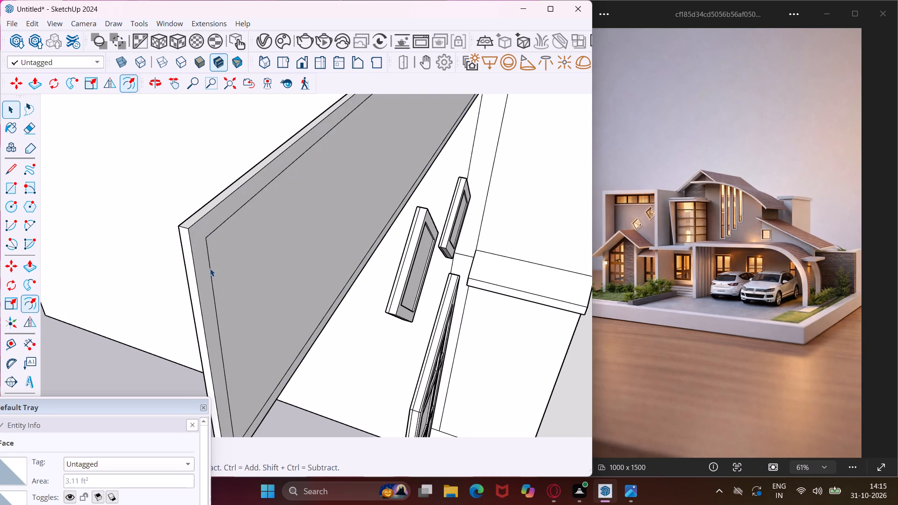
Push/Pull the long window panel's border slightly outward so the frame stands proud of the inner pane.
left_click(203, 256)
key("p")
left_click(203, 256)
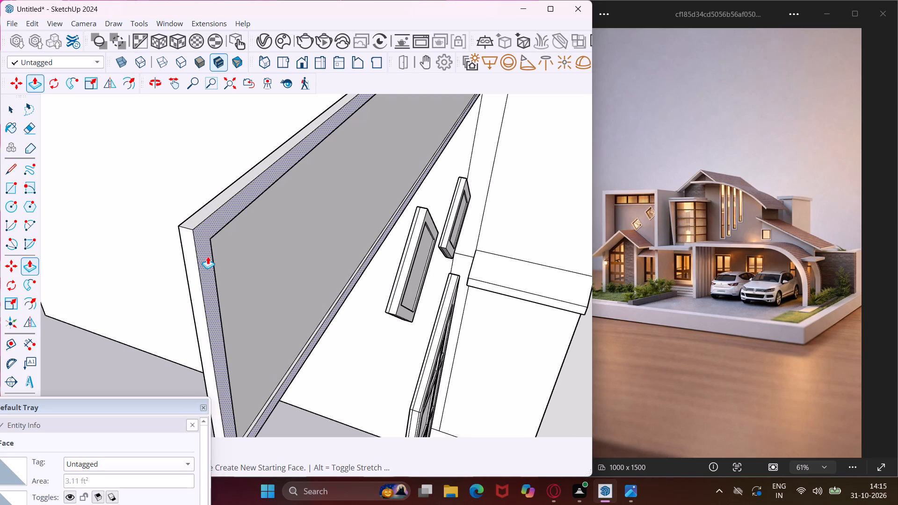
left_click(208, 256)
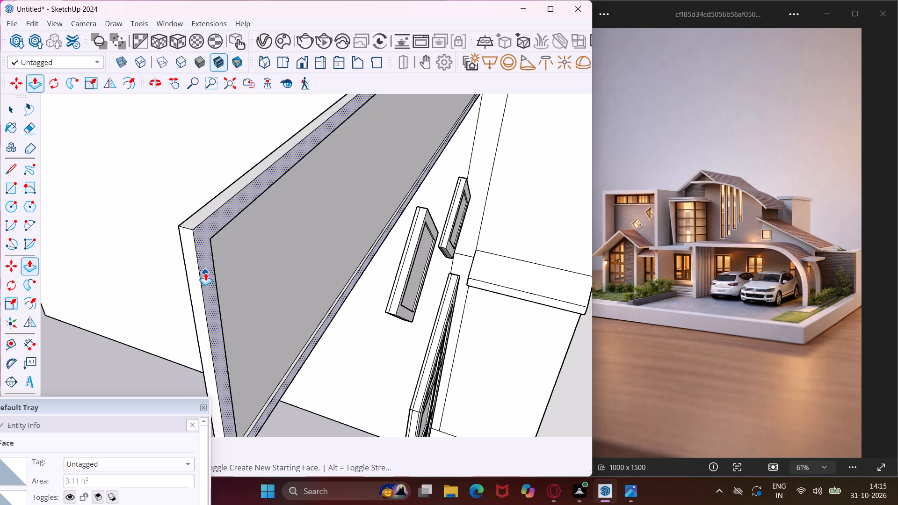
key("Escape")
key("space")
middle_click_drag(204, 274, 152, 272)
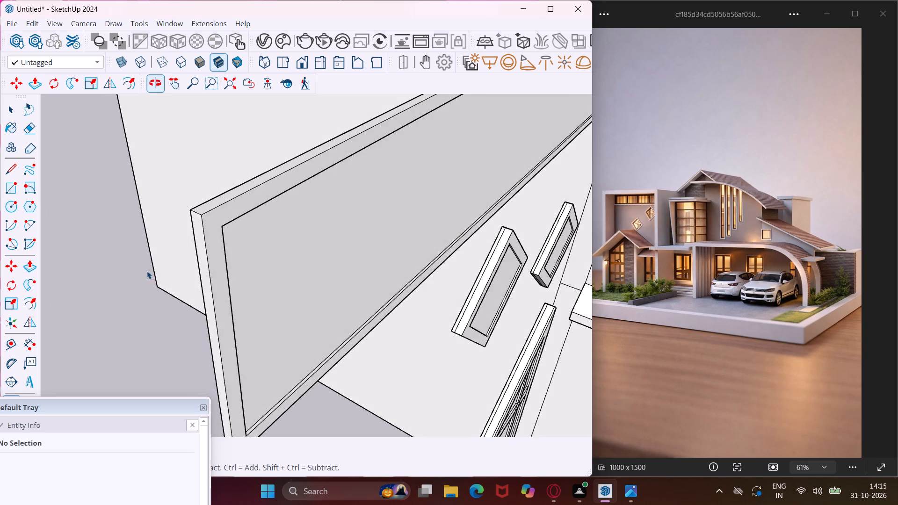
scroll(144, 268, "down", 5)
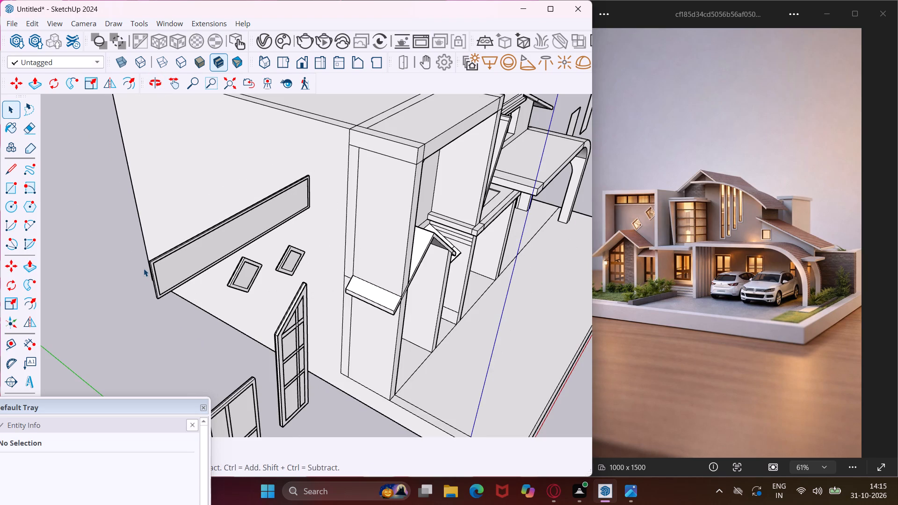
Undo the last Push/Pull of the long window panel's border.
key("ctrl+z")
Draw a narrow rectangle across the long window's inner pane, spanning from its upper to lower frame edge, as a vertical divider.
scroll(177, 247, "up", 11)
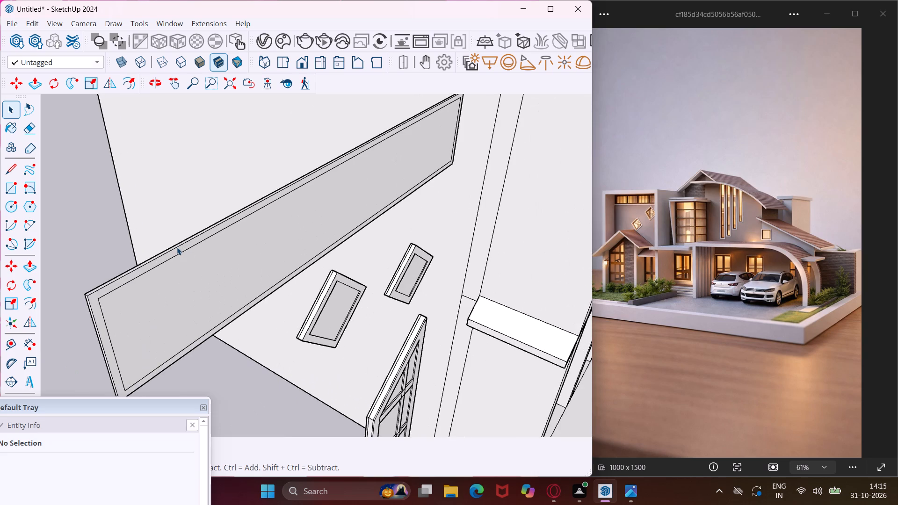
left_click(12, 190)
scroll(128, 172, "down", 3)
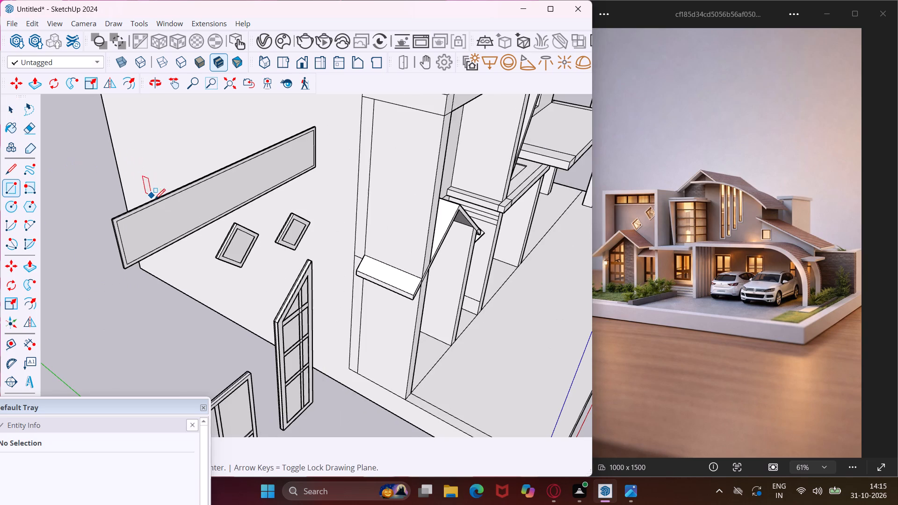
scroll(155, 199, "up", 8)
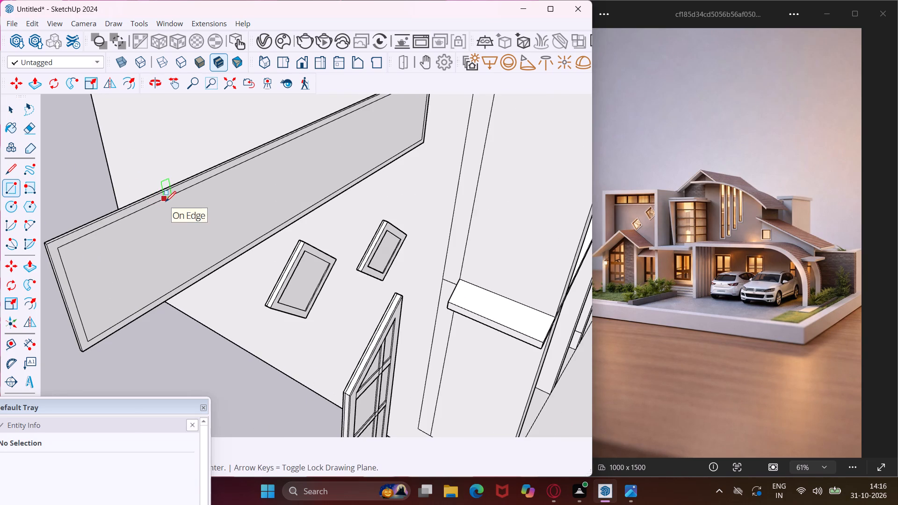
left_click(166, 202)
scroll(195, 274, "up", 3)
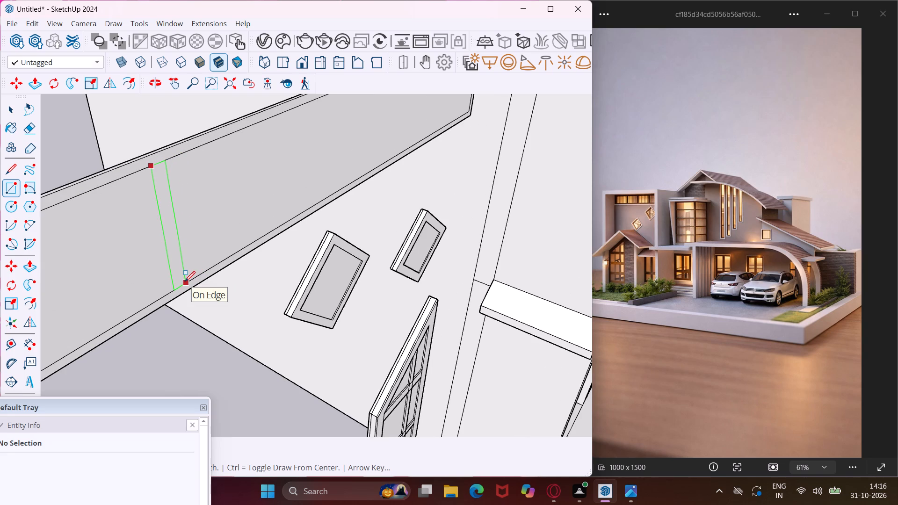
left_click(184, 281)
key("Escape")
Copy the divider strip three times along the long window's inner pane to make four dividers separating five panes.
key("space")
left_click(181, 278)
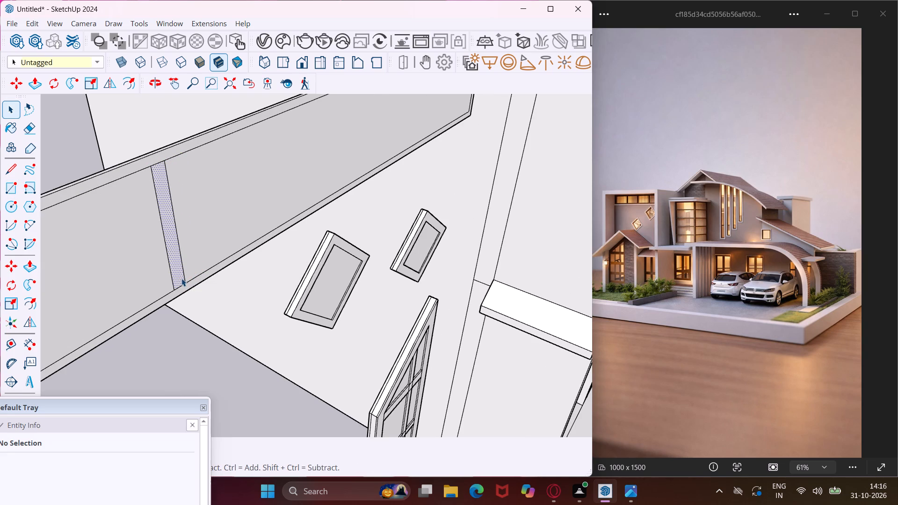
key("m")
left_click(181, 278)
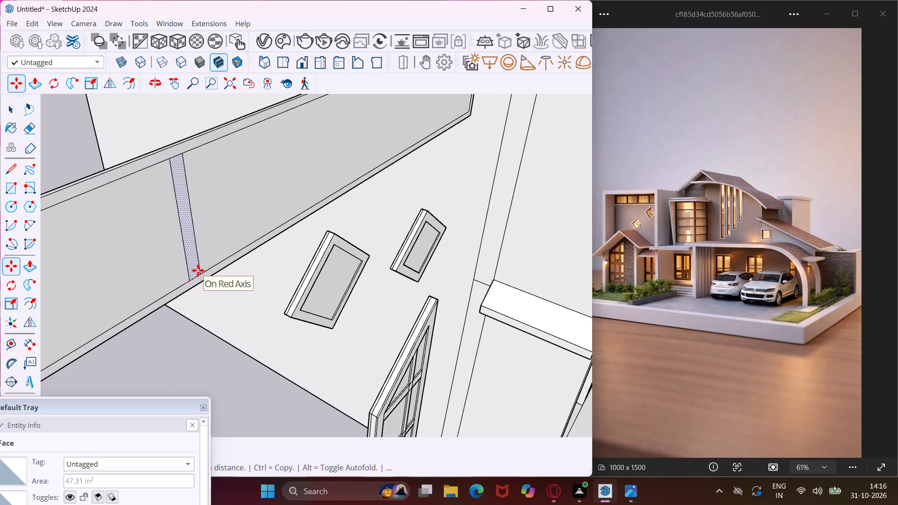
scroll(256, 245, "down", 4)
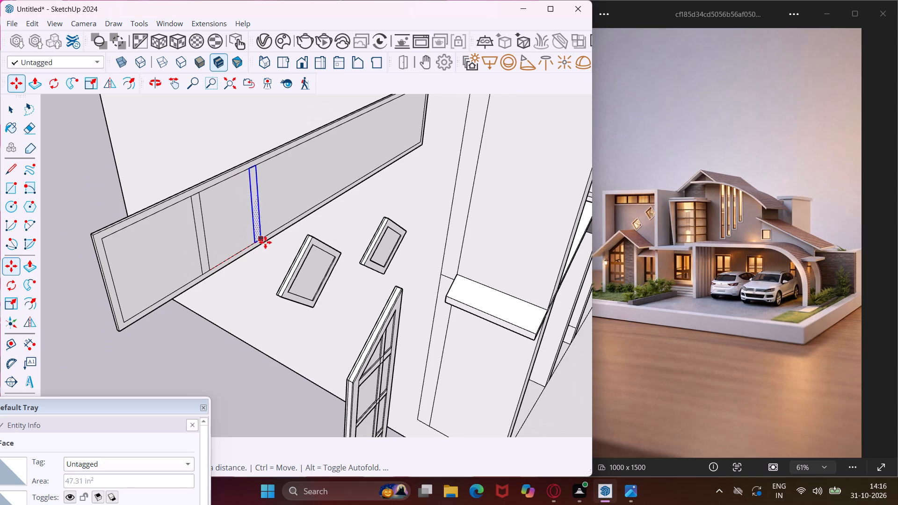
left_click(279, 231)
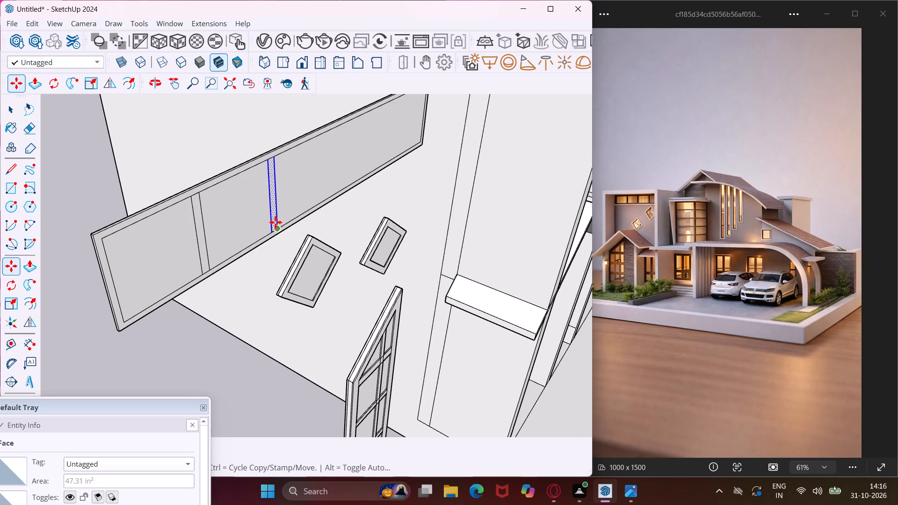
scroll(275, 222, "up", 3)
left_click(275, 222)
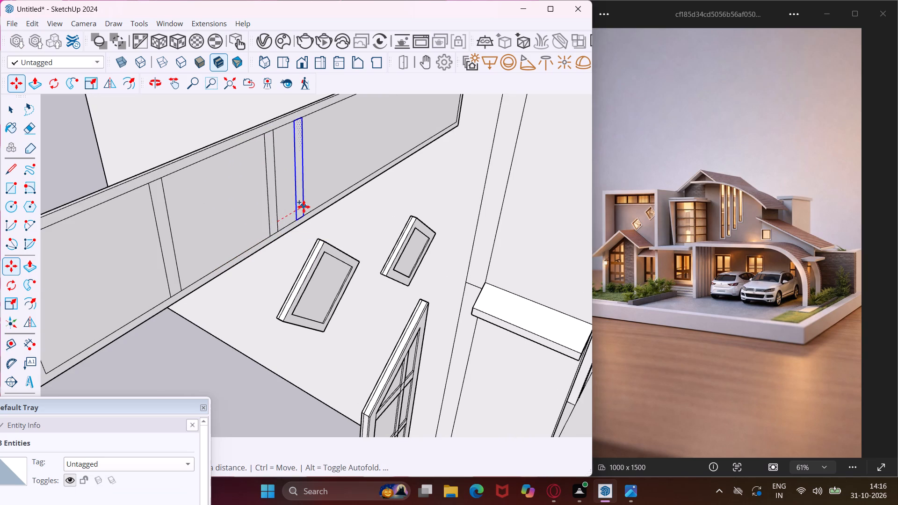
scroll(304, 207, "down", 3)
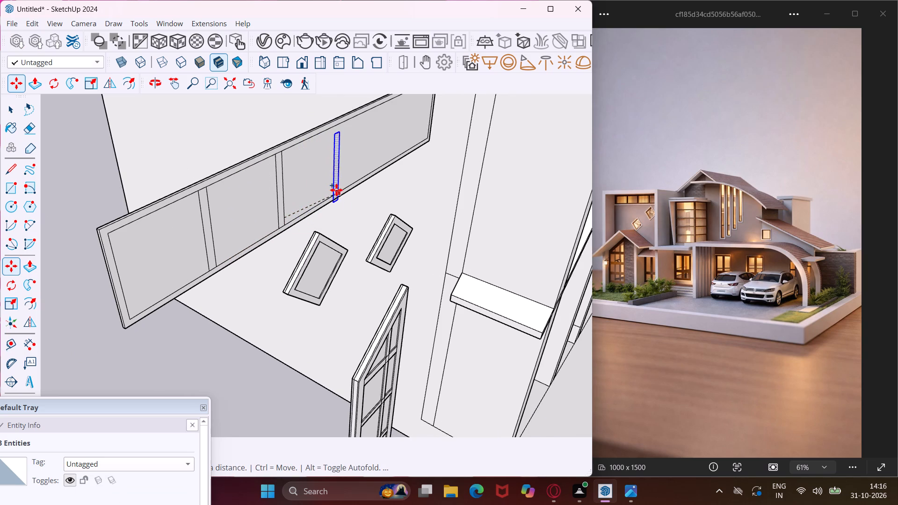
left_click(336, 187)
scroll(336, 187, "up", 3)
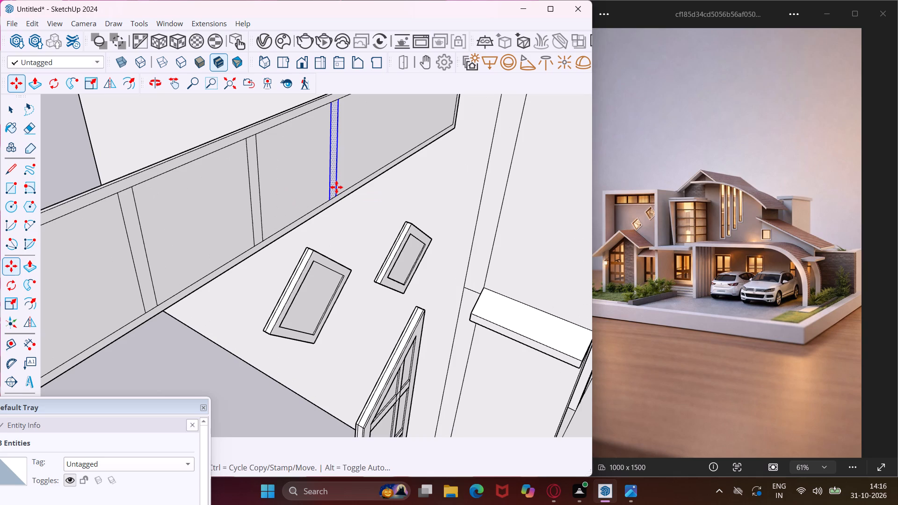
left_click(336, 187)
scroll(379, 160, "down", 3)
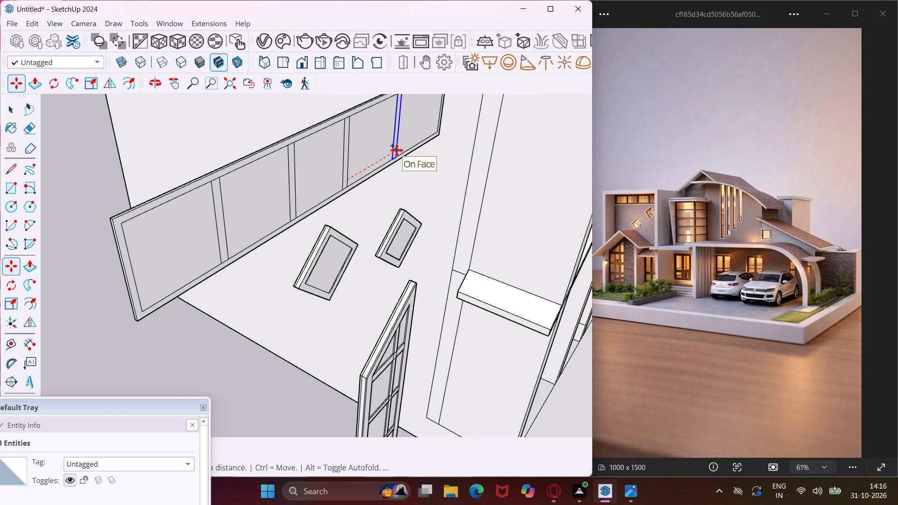
left_click(397, 150)
key("Escape")
key("space")
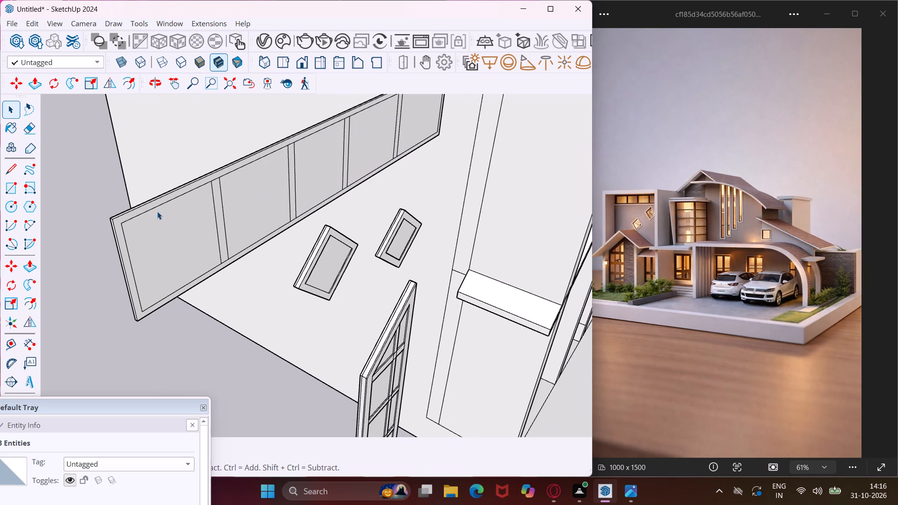
Push/Pull the long window's border face slightly outward from the inner panes.
scroll(115, 212, "up", 5)
scroll(115, 212, "down", 4)
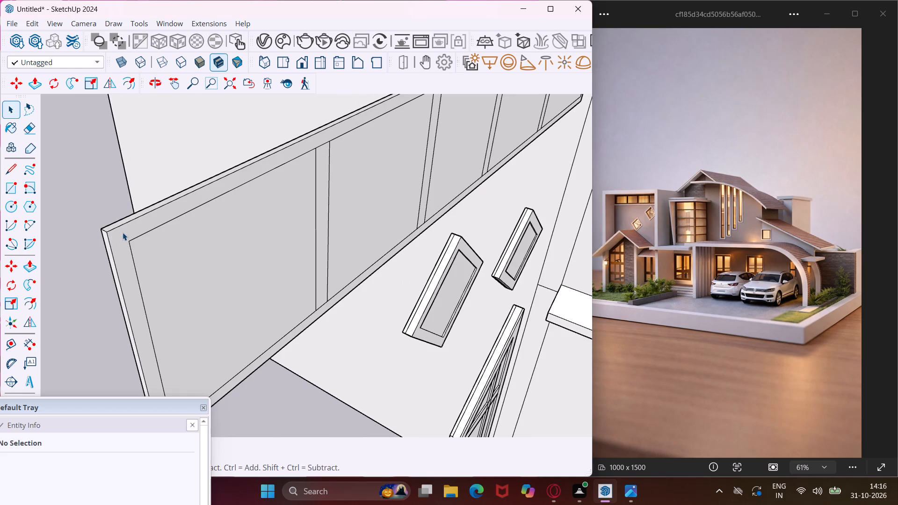
scroll(121, 245, "up", 4)
left_click(121, 245)
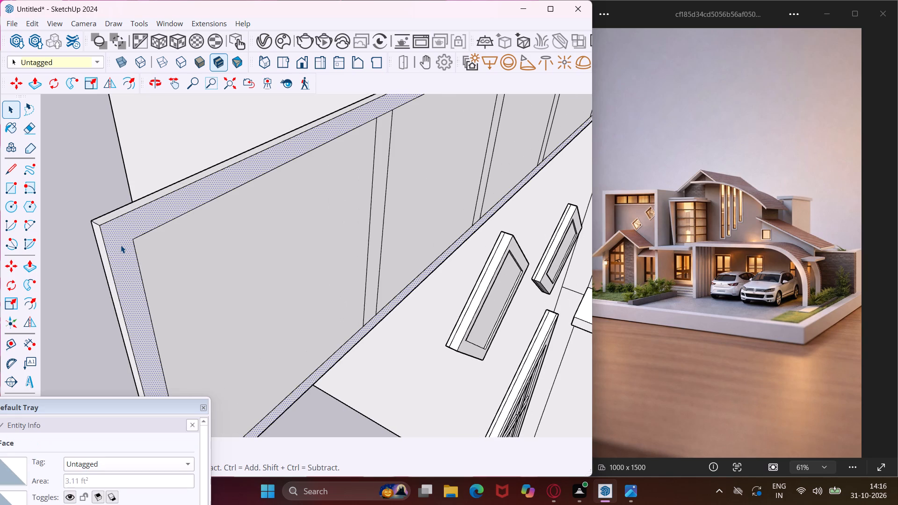
key("p")
left_click(121, 245)
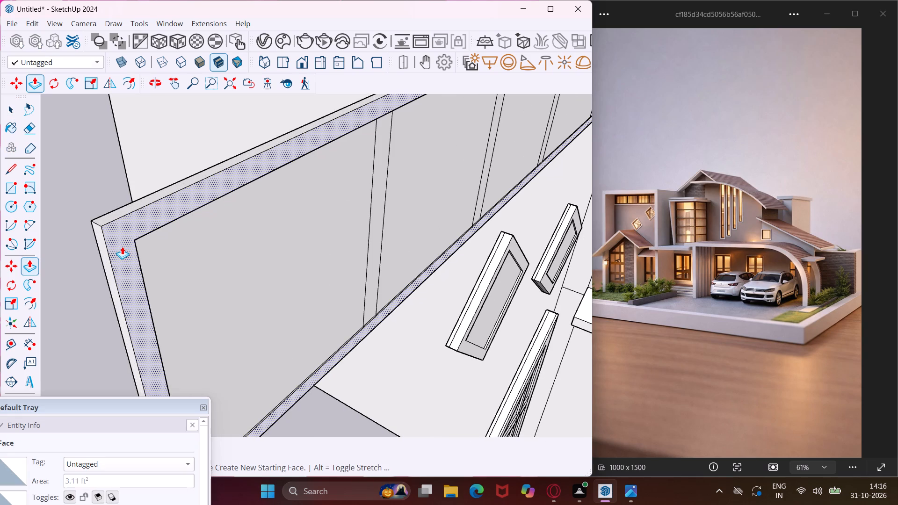
left_click(124, 248)
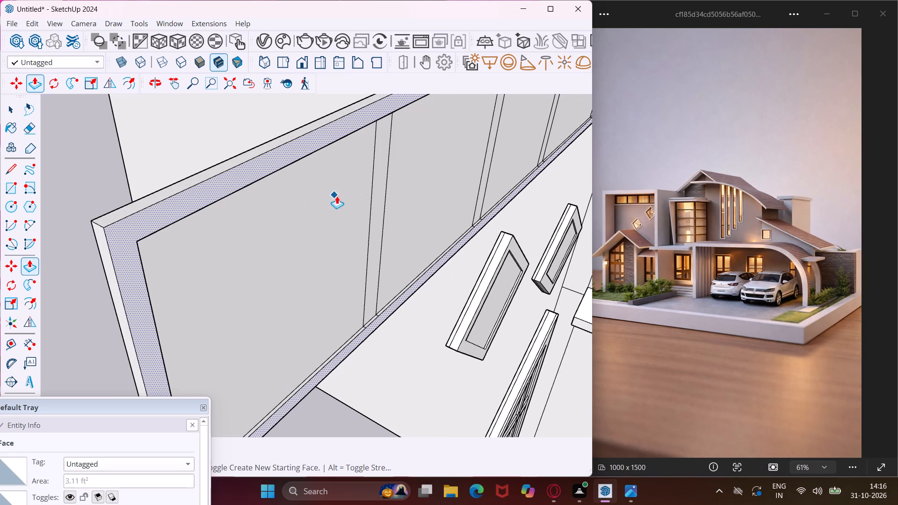
key("Escape")
Repeat the border's Push/Pull depth on the four vertical dividers of the long window.
double_click(382, 175)
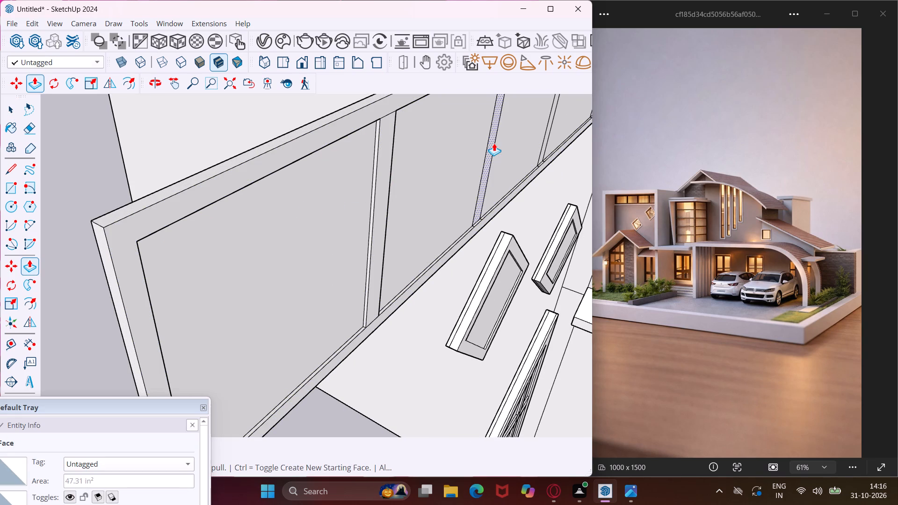
double_click(493, 143)
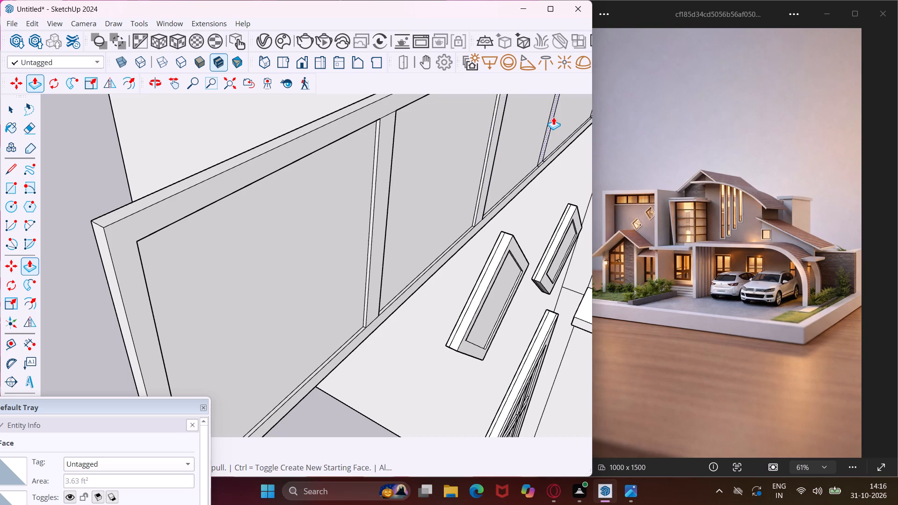
double_click(553, 117)
scroll(301, 209, "down", 11)
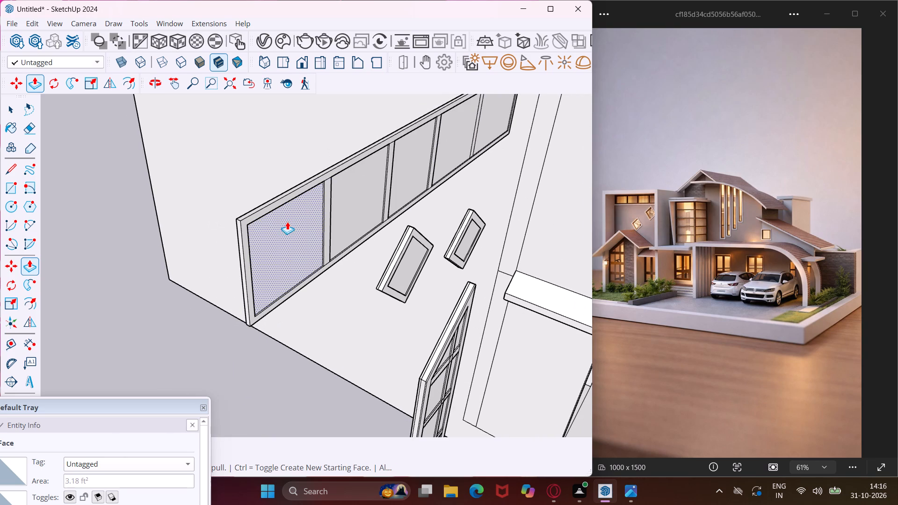
scroll(480, 101, "up", 14)
double_click(481, 101)
scroll(478, 104, "down", 5)
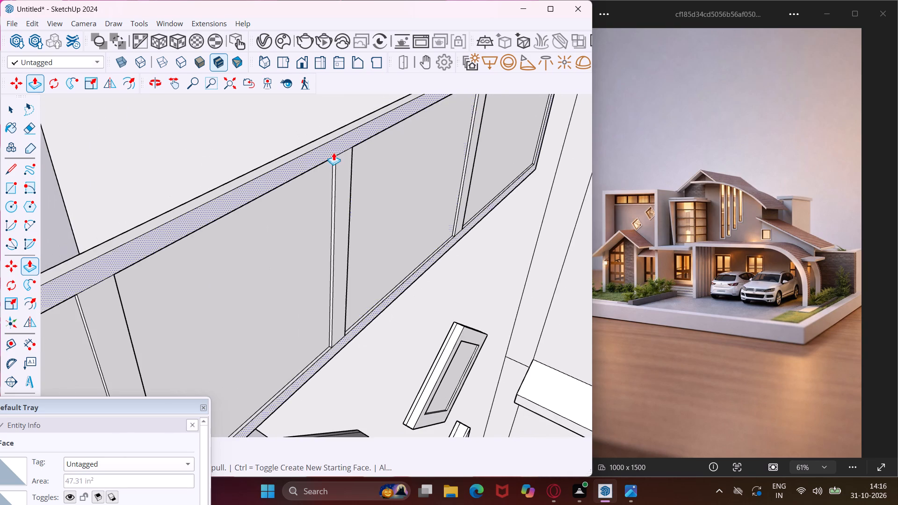
Push/Pull the long window's border outward again by a small amount, creating a new starting face.
scroll(311, 152, "up", 4)
left_click(311, 152)
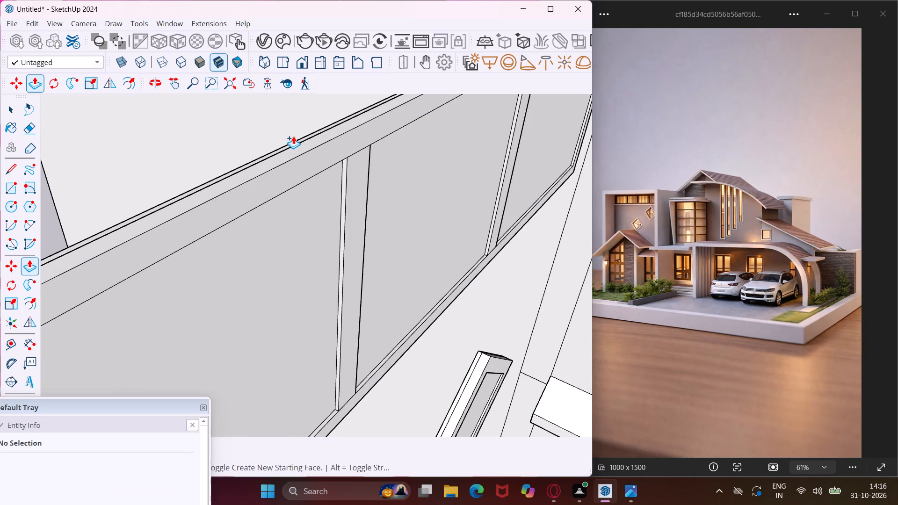
left_click(293, 136)
scroll(352, 151, "up", 5)
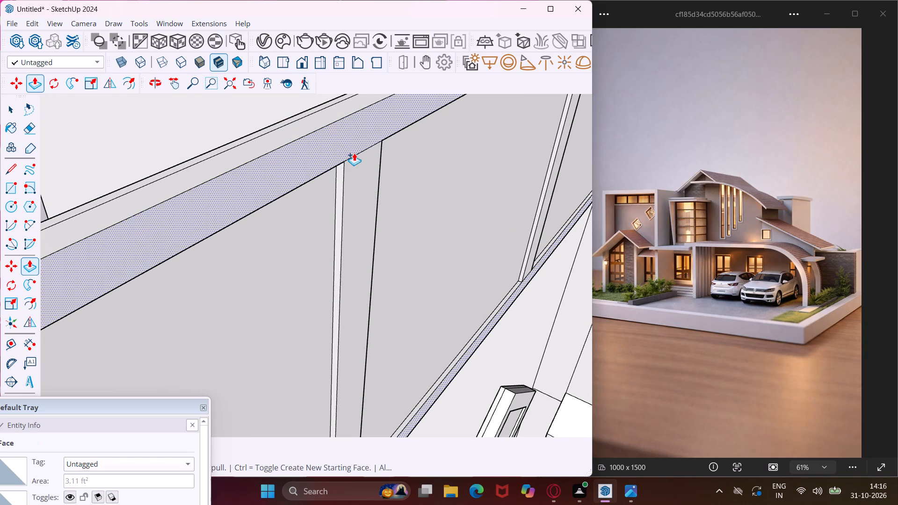
Repeat the border's second Push/Pull on each of the four vertical dividers of the long window.
double_click(357, 165)
scroll(347, 140, "down", 13)
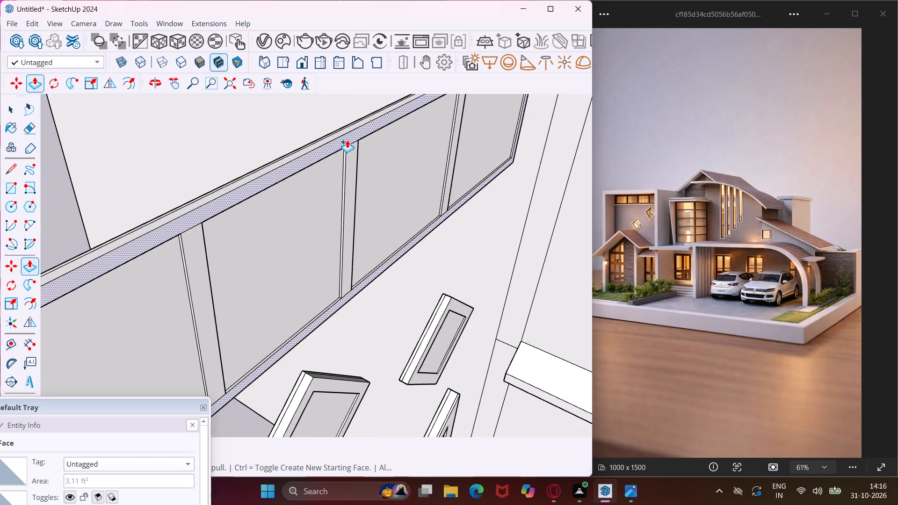
scroll(347, 140, "down", 6)
scroll(420, 110, "up", 4)
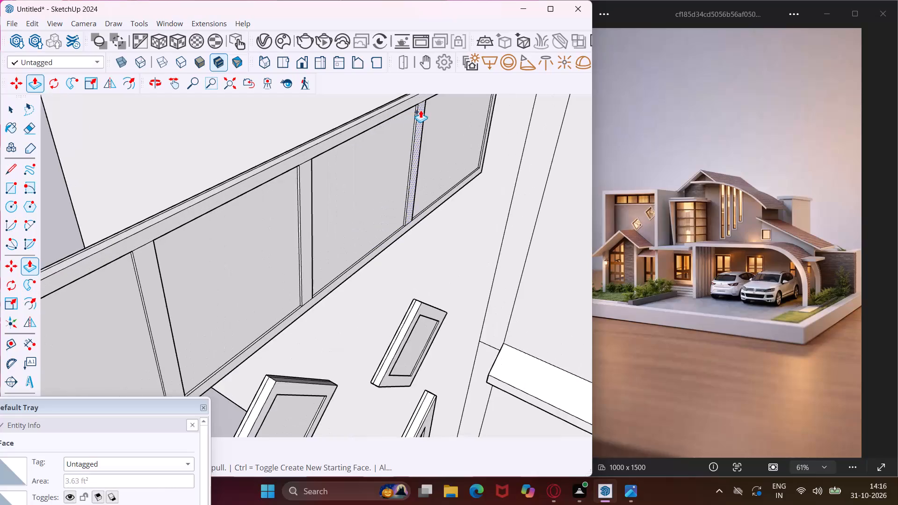
scroll(420, 110, "up", 5)
double_click(420, 110)
scroll(367, 123, "down", 6)
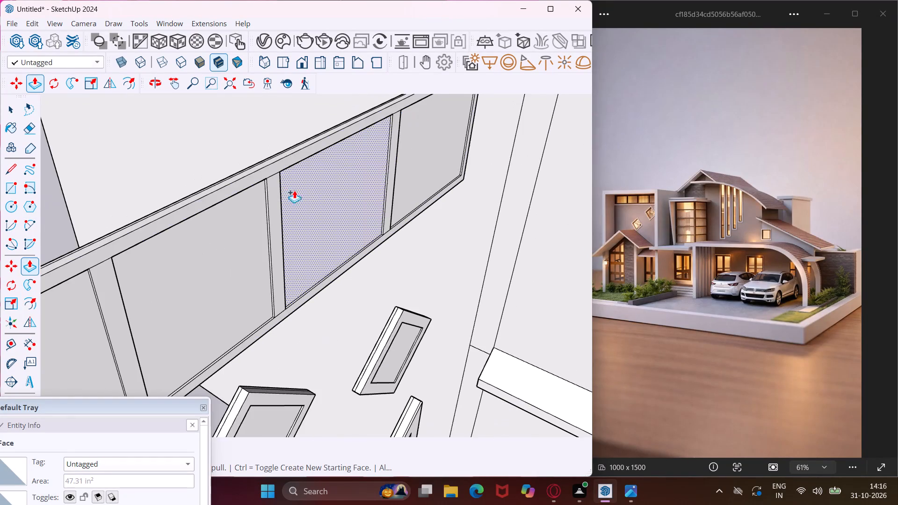
scroll(256, 219, "down", 4)
scroll(172, 276, "down", 3)
scroll(169, 278, "up", 6)
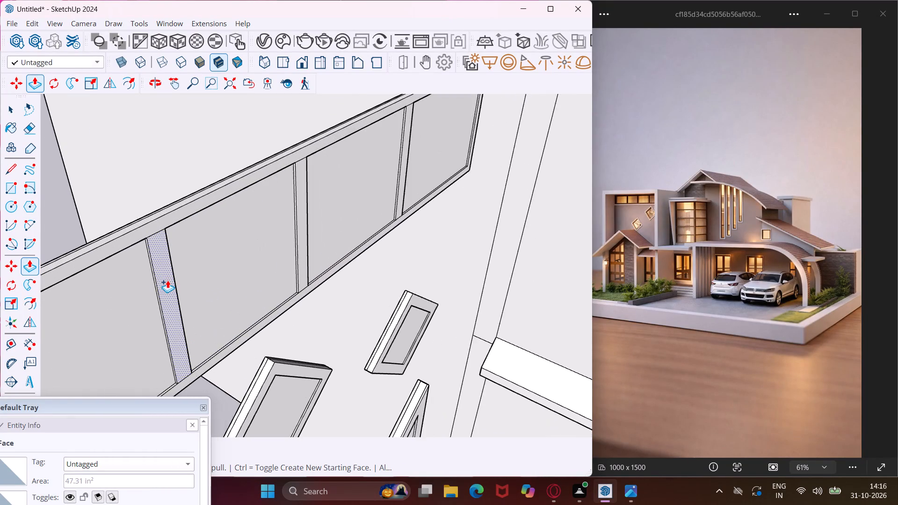
scroll(167, 280, "up", 5)
double_click(167, 280)
scroll(166, 229, "down", 7)
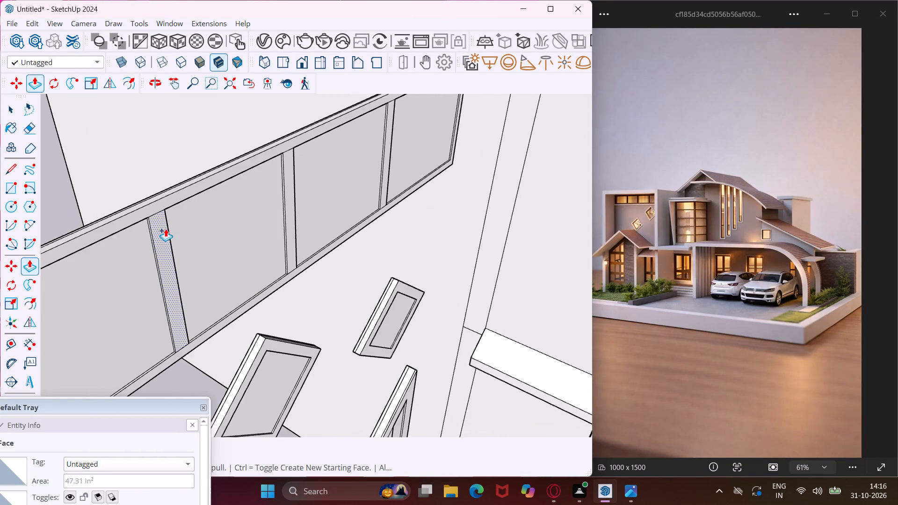
scroll(166, 229, "down", 11)
scroll(101, 279, "up", 13)
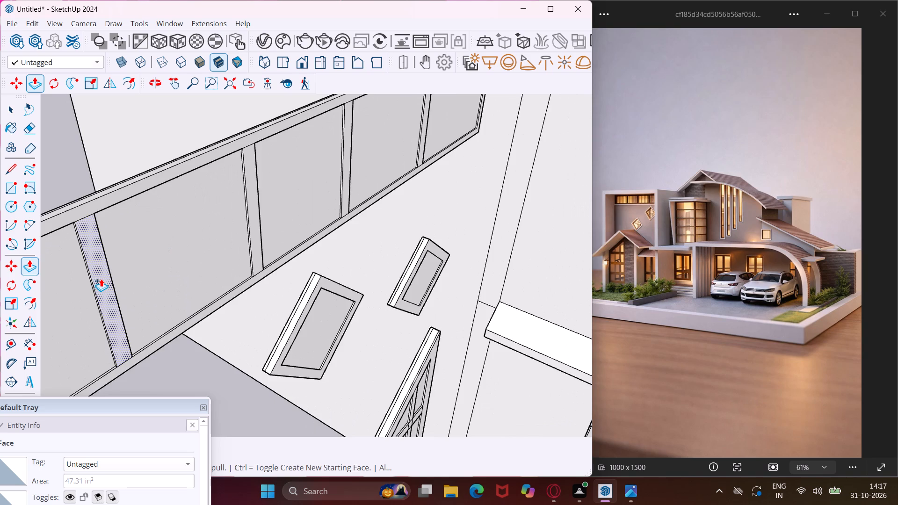
scroll(101, 279, "up", 1)
double_click(101, 279)
key("Escape")
key("space")
Inspect the divided long window from the side and examine the flat window faces beyond the arched carport.
middle_click_drag(104, 282, 114, 289)
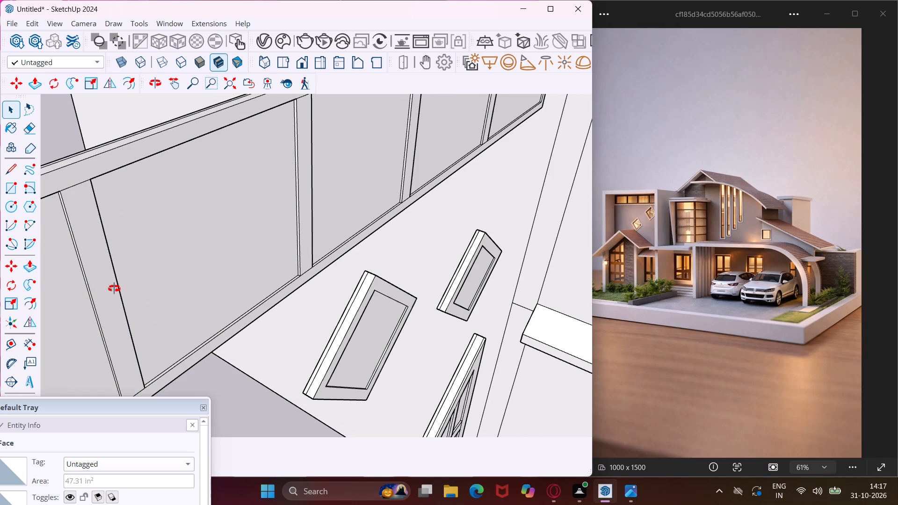
middle_click_drag(114, 289, 241, 201)
scroll(236, 200, "down", 5)
middle_click_drag(203, 229, 168, 292)
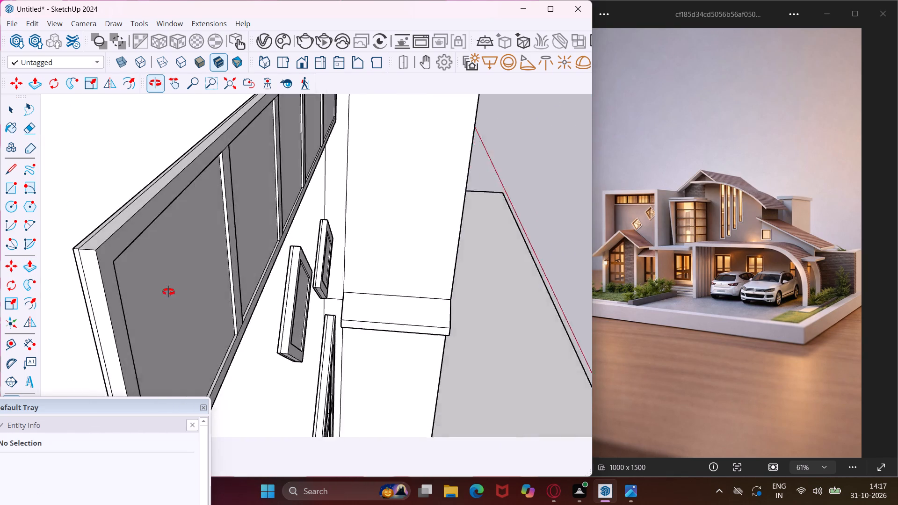
middle_click_drag(168, 292, 162, 293)
scroll(149, 287, "down", 20)
scroll(144, 286, "down", 3)
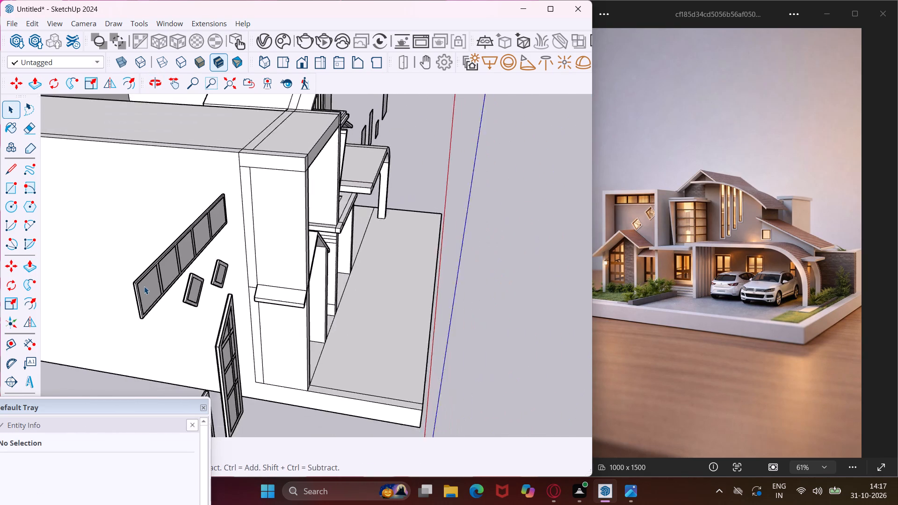
scroll(144, 286, "down", 9)
scroll(318, 147, "up", 5)
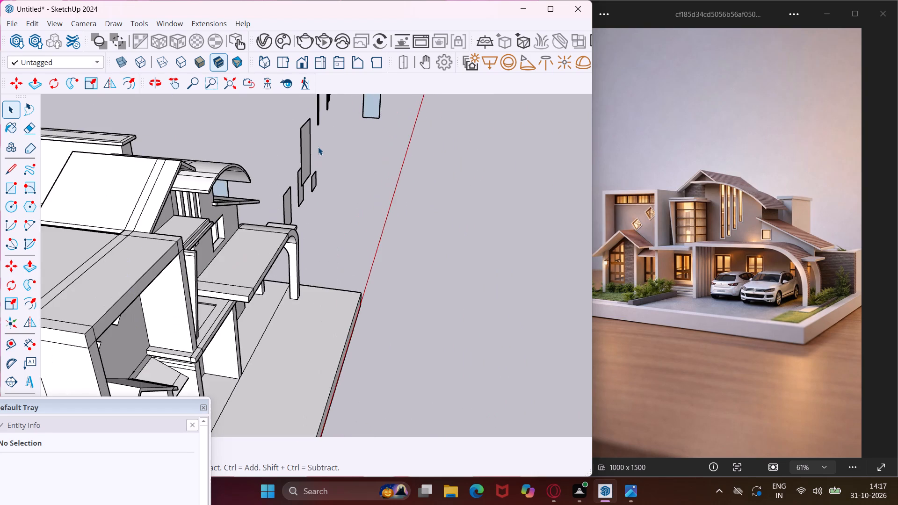
scroll(318, 147, "up", 10)
middle_click_drag(318, 147, 281, 149)
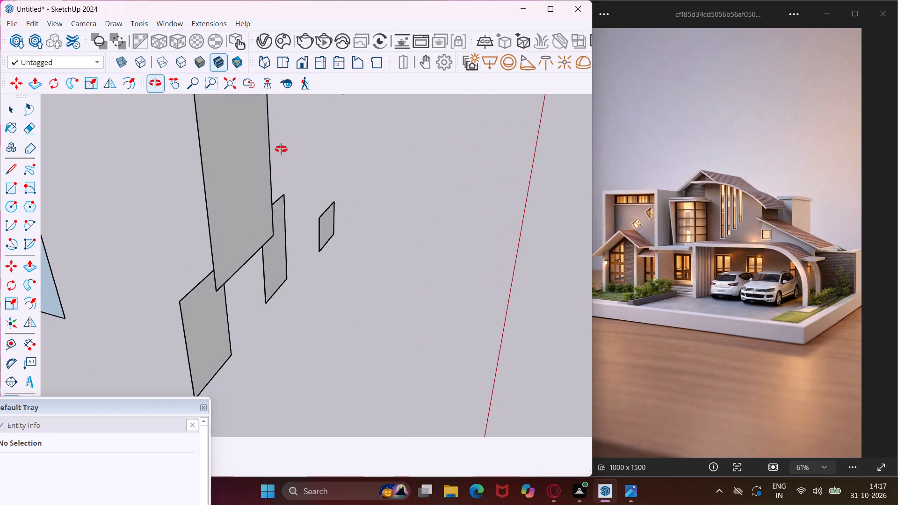
middle_click_drag(281, 149, 281, 149)
scroll(281, 149, "down", 6)
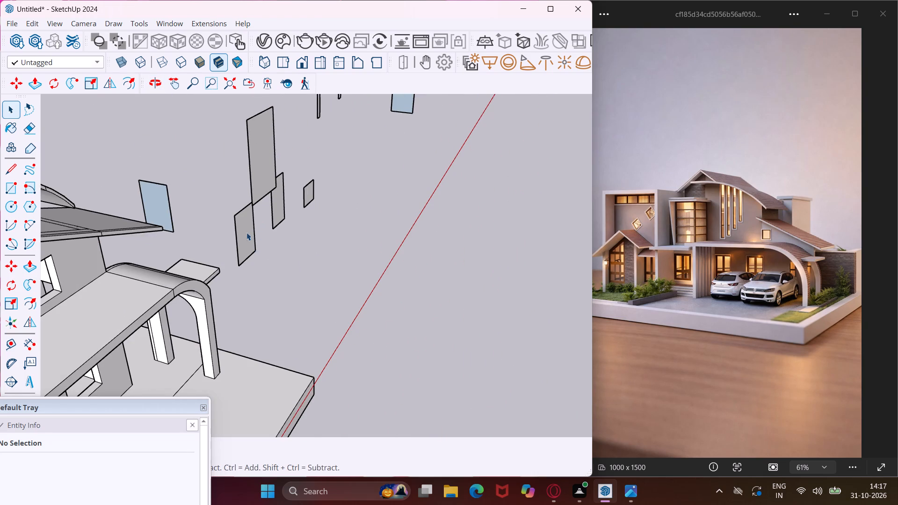
Push/Pull the flat rectangular window face below the largest pane outward slightly to give it a thin depth.
scroll(246, 232, "up", 6)
middle_click_drag(246, 232, 205, 218)
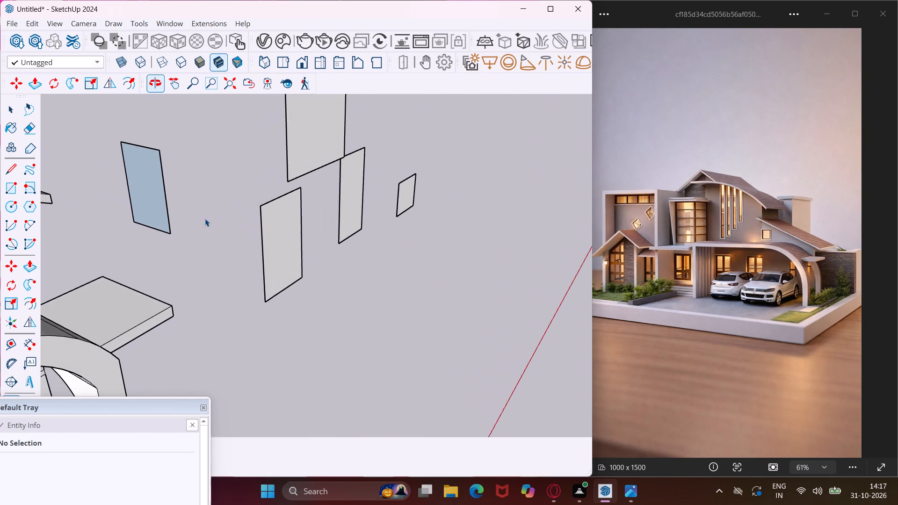
scroll(214, 210, "down", 6)
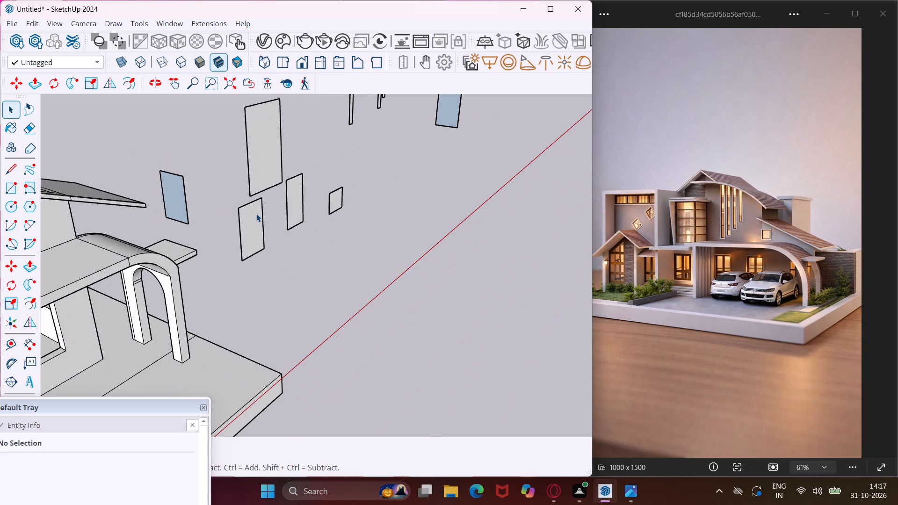
middle_click_drag(256, 214, 214, 189)
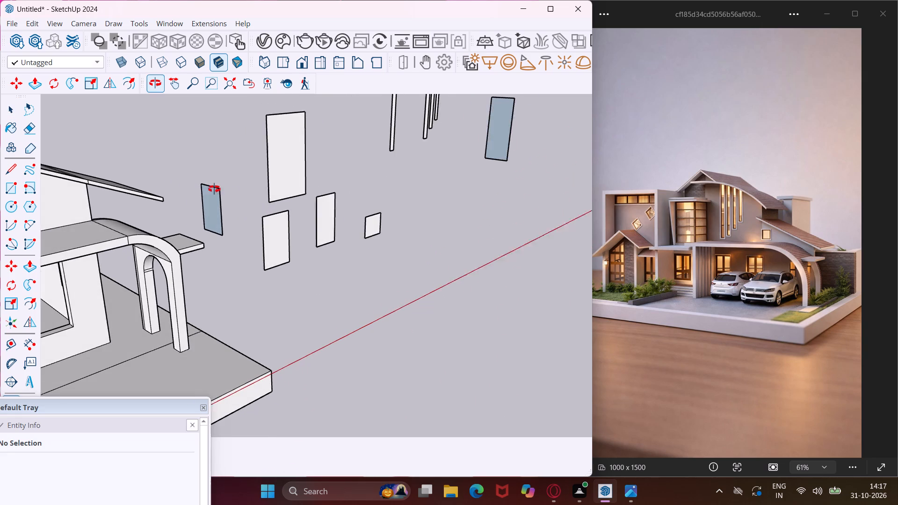
middle_click_drag(214, 189, 213, 189)
scroll(219, 187, "down", 10)
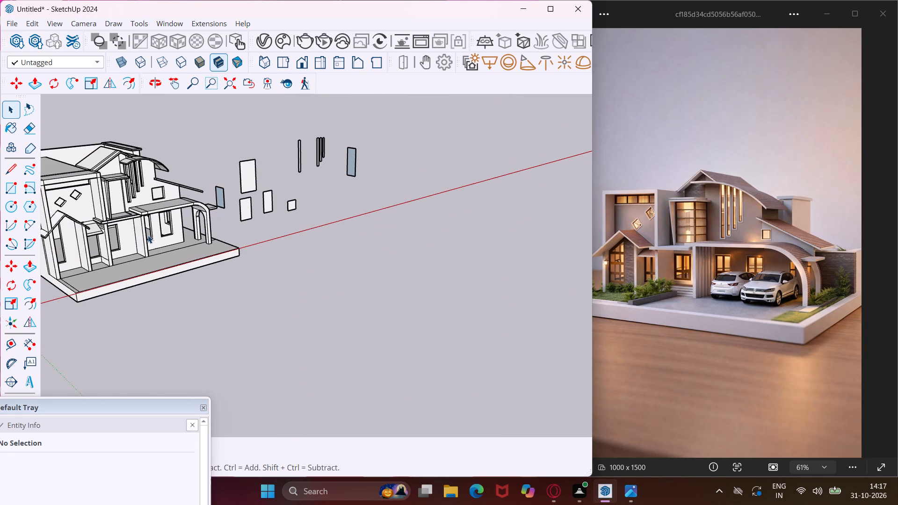
scroll(95, 245, "up", 4)
scroll(95, 245, "down", 6)
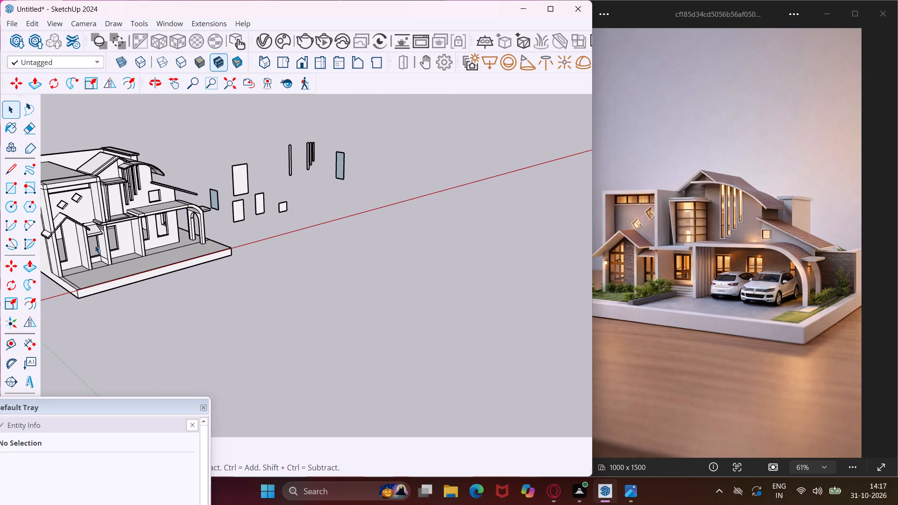
scroll(247, 204, "up", 14)
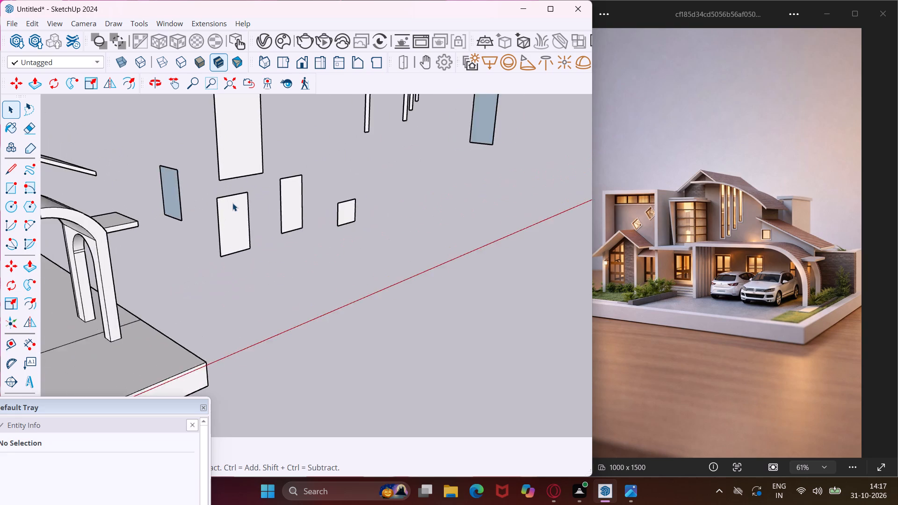
scroll(232, 203, "up", 11)
left_click(230, 222)
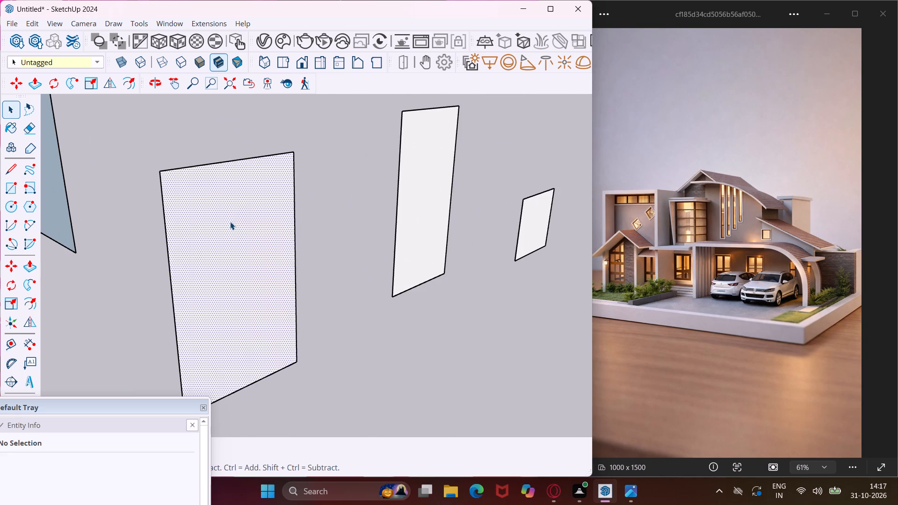
key("p")
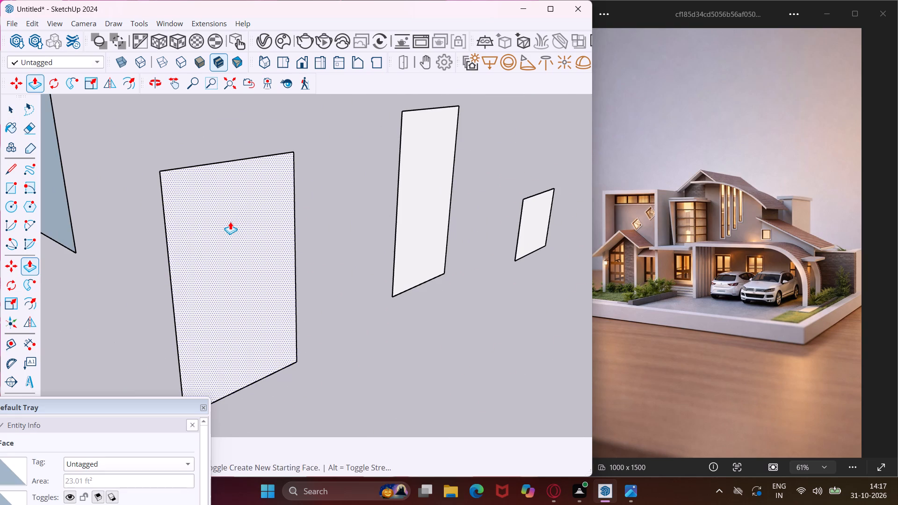
left_click(230, 222)
left_click(231, 227)
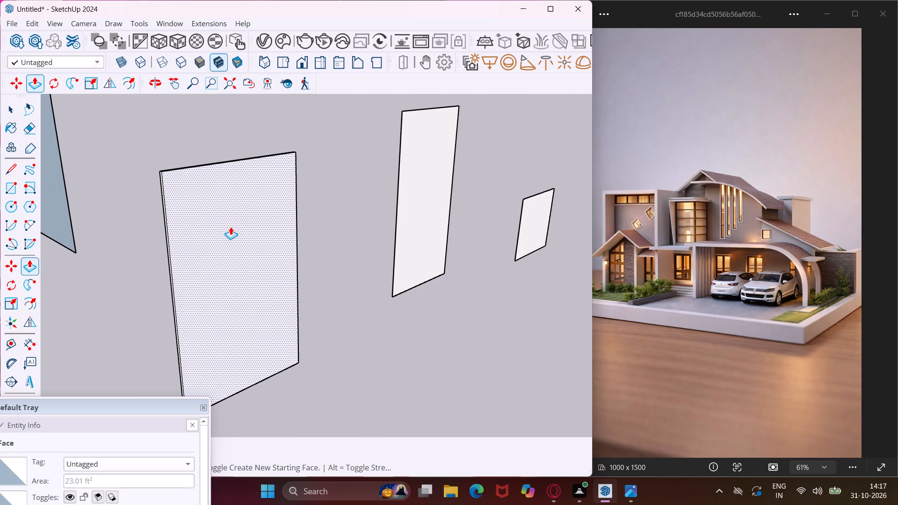
key("Escape")
Repeat the same Push/Pull depth on the tall narrow window face, the small square face and the largest window face.
double_click(414, 180)
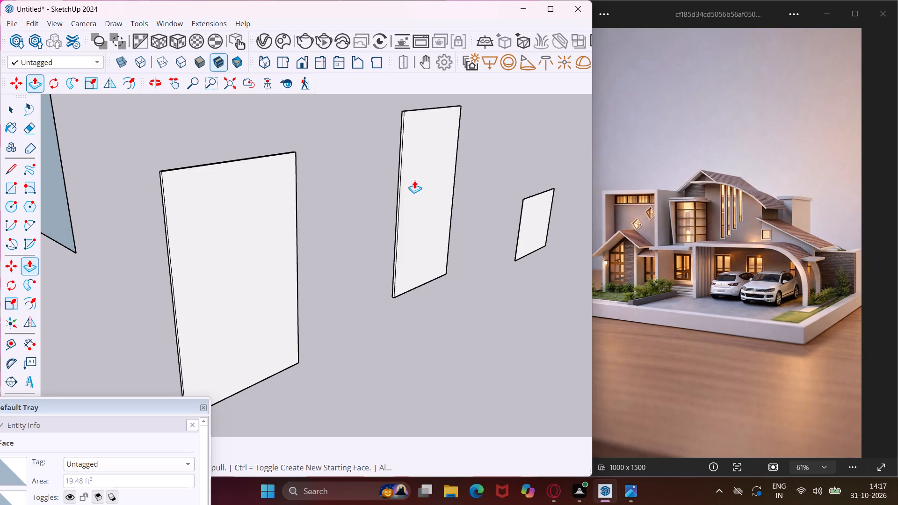
double_click(534, 215)
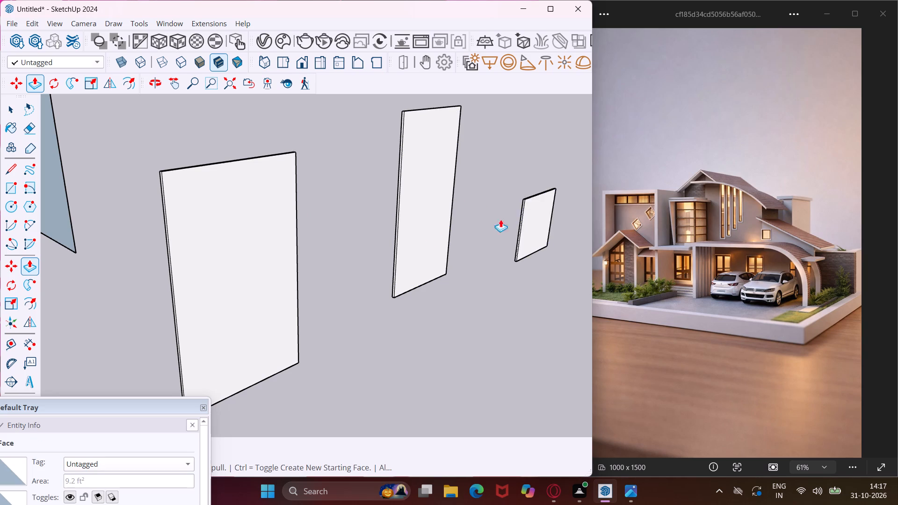
scroll(356, 239, "down", 5)
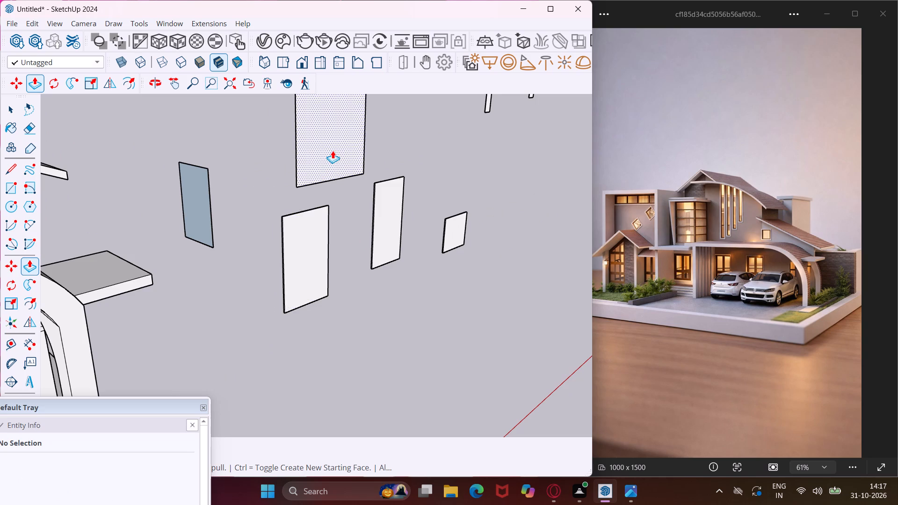
scroll(334, 147, "up", 3)
double_click(334, 147)
Repeat the same Push/Pull depth on the four slender vertical window strips, the lone one and the group of three.
middle_click_drag(247, 233, 193, 249)
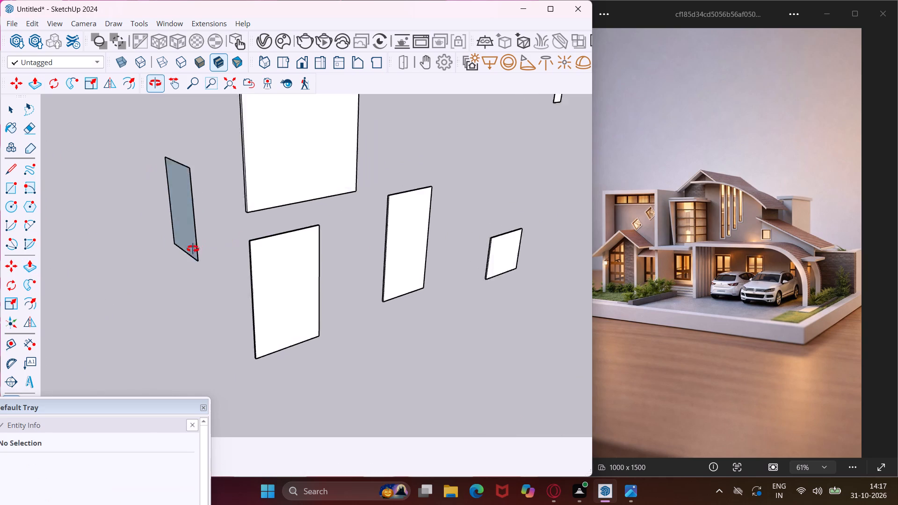
middle_click_drag(193, 249, 175, 255)
scroll(169, 255, "down", 5)
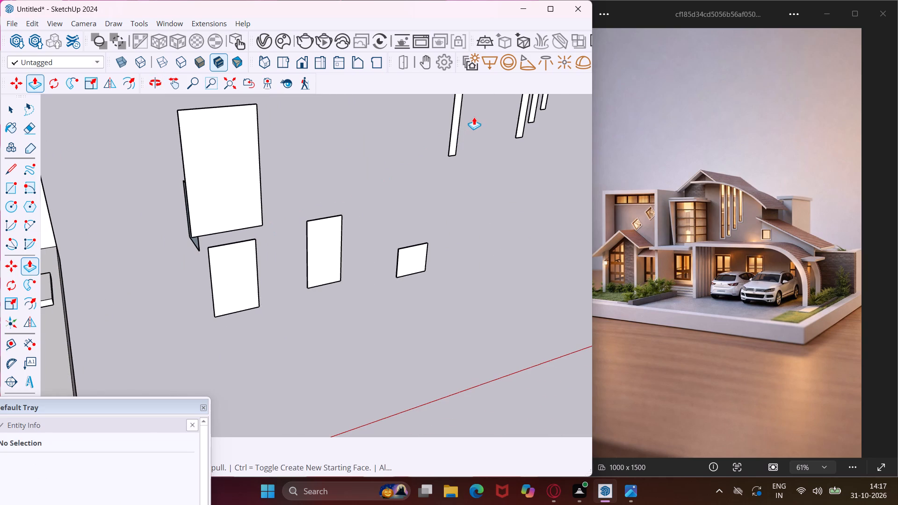
scroll(474, 117, "up", 12)
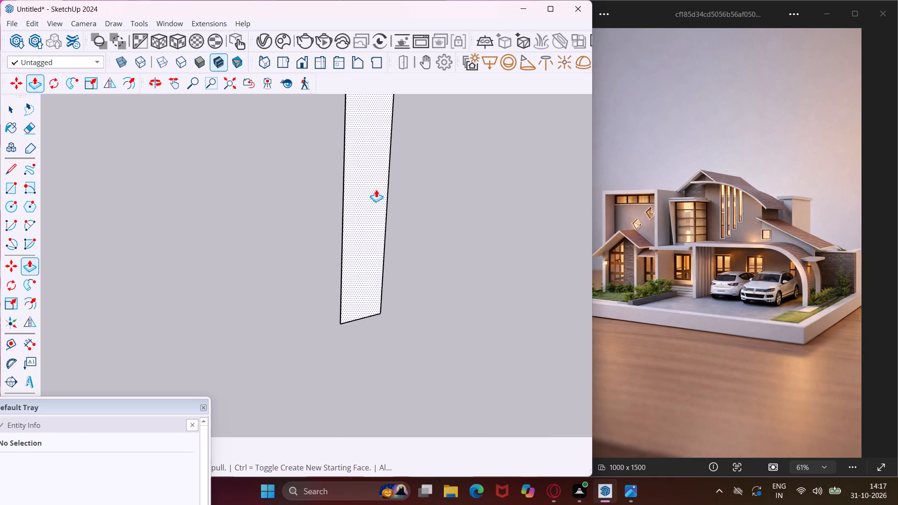
double_click(376, 189)
scroll(217, 225, "down", 10)
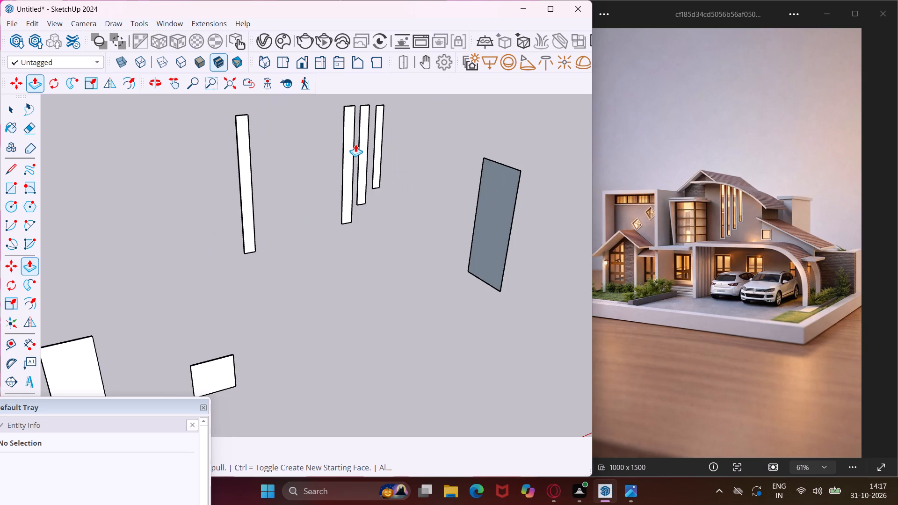
scroll(353, 140, "up", 9)
double_click(348, 130)
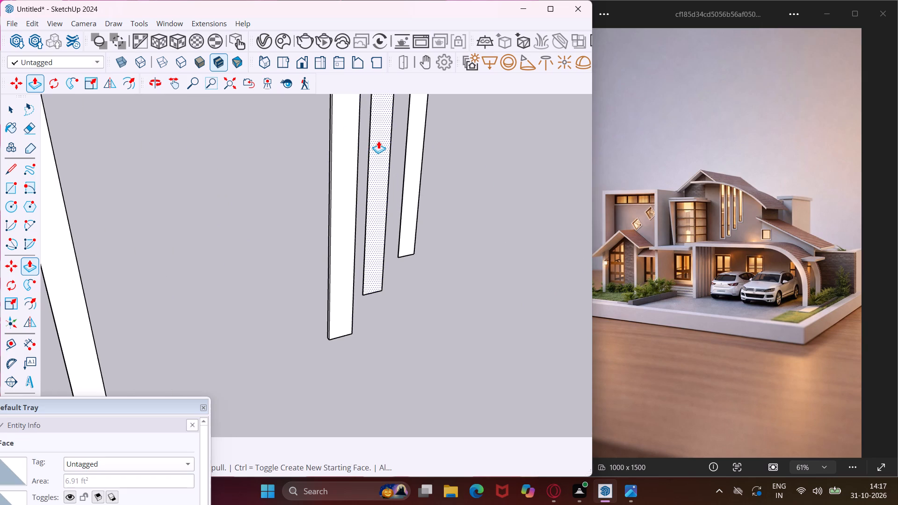
double_click(378, 141)
double_click(412, 141)
Repeat the same Push/Pull depth on the two remaining window faces set at an angle to the others.
scroll(307, 148, "down", 6)
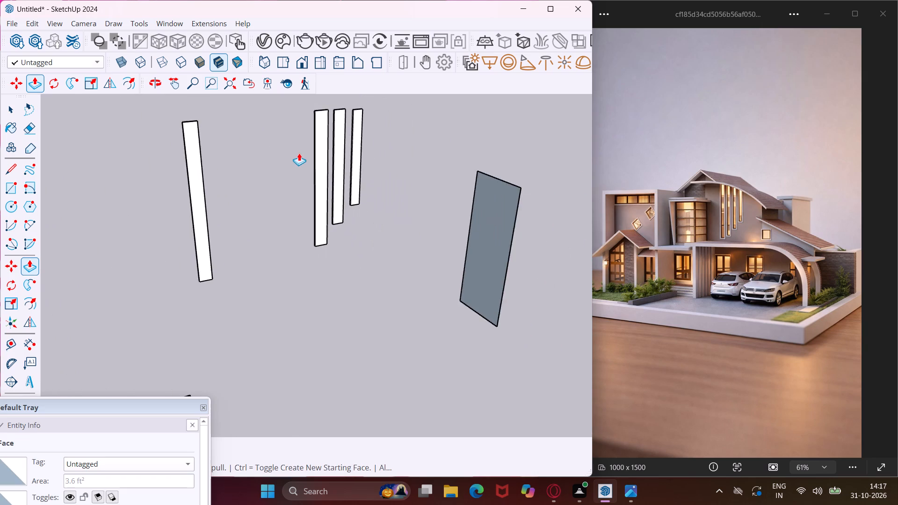
scroll(299, 153, "down", 4)
middle_click_drag(473, 183, 253, 206)
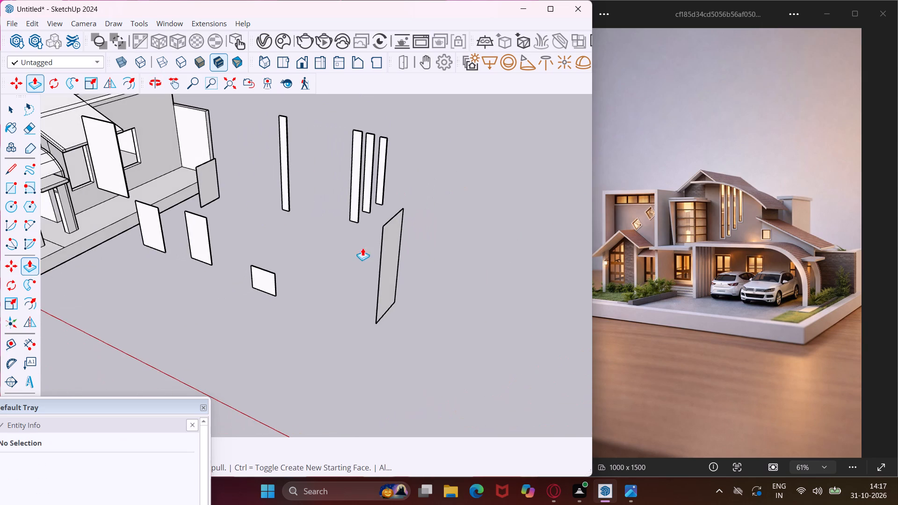
scroll(388, 261, "up", 4)
double_click(391, 261)
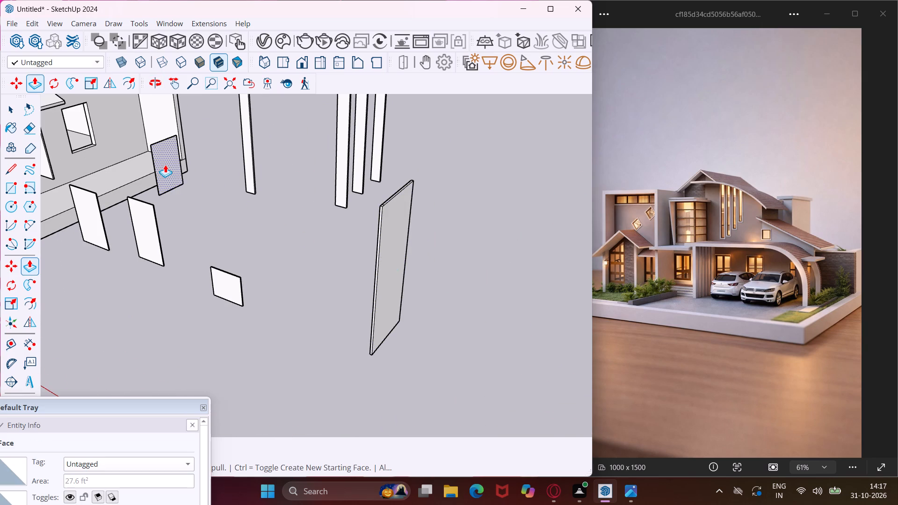
scroll(160, 159, "up", 10)
double_click(160, 159)
scroll(180, 168, "down", 8)
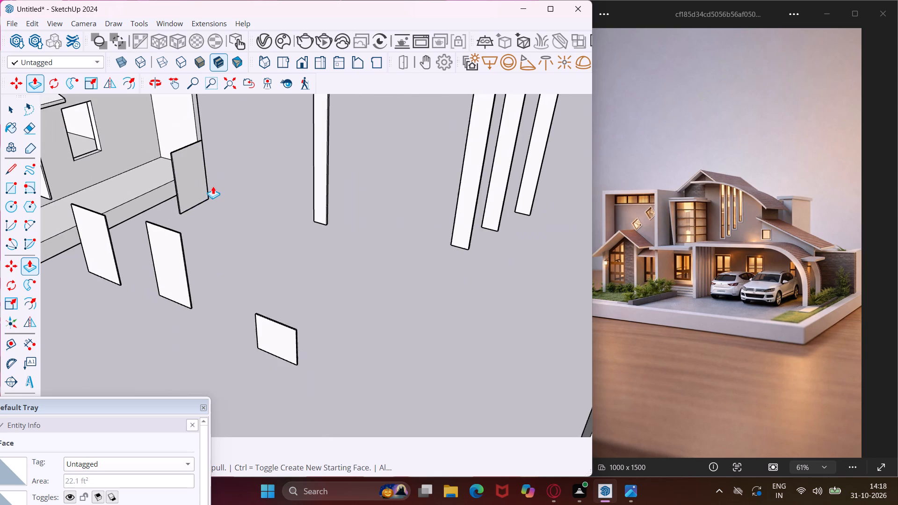
scroll(213, 186, "down", 5)
key("Escape")
key("space")
Offset the outline of the largest window panel's front face inward to form a narrow border.
middle_click_drag(141, 197, 226, 210)
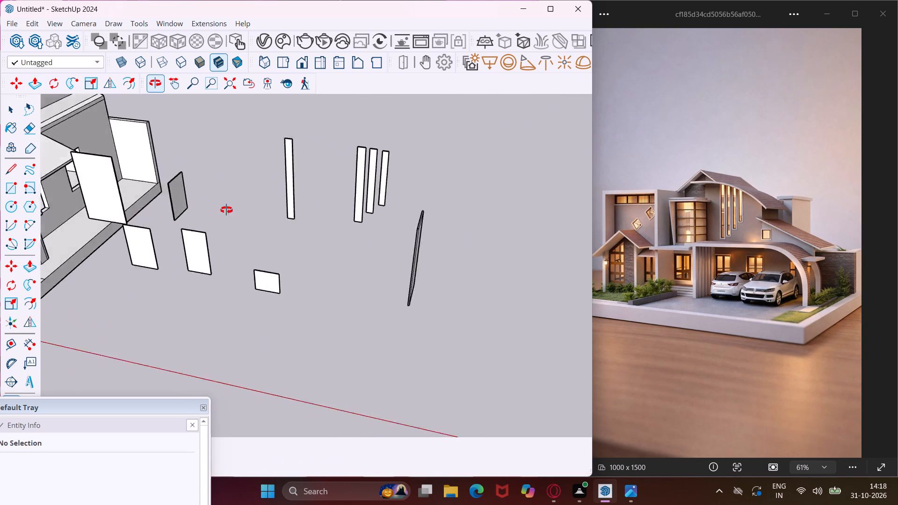
middle_click_drag(226, 210, 457, 184)
scroll(255, 239, "up", 5)
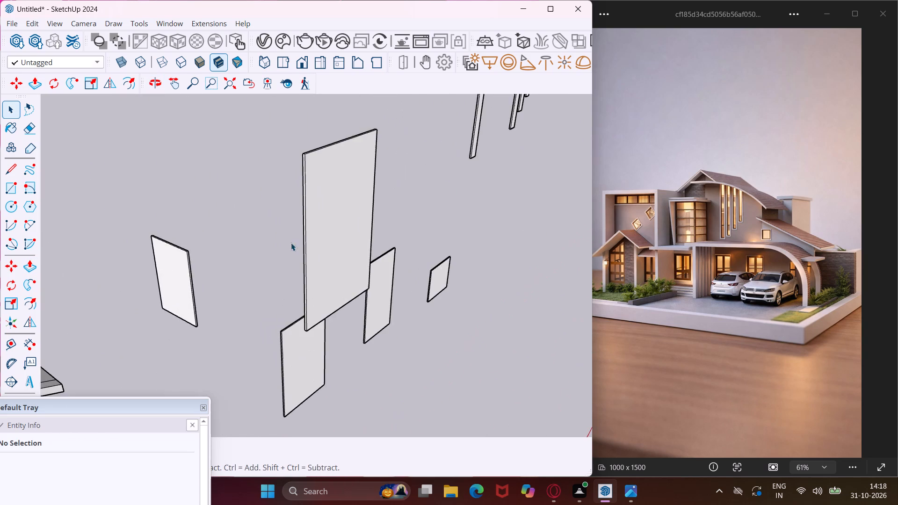
scroll(320, 243, "up", 4)
left_click(321, 243)
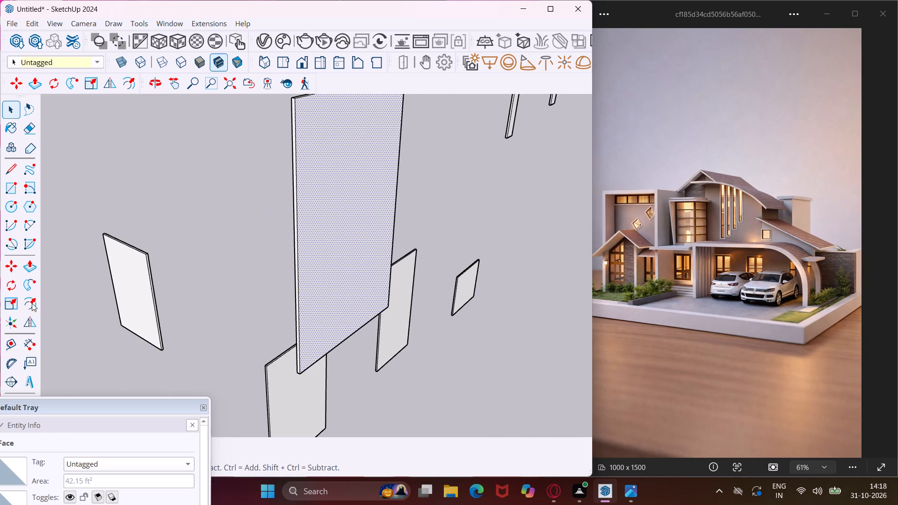
left_click(32, 303)
scroll(274, 280, "up", 4)
scroll(308, 275, "down", 5)
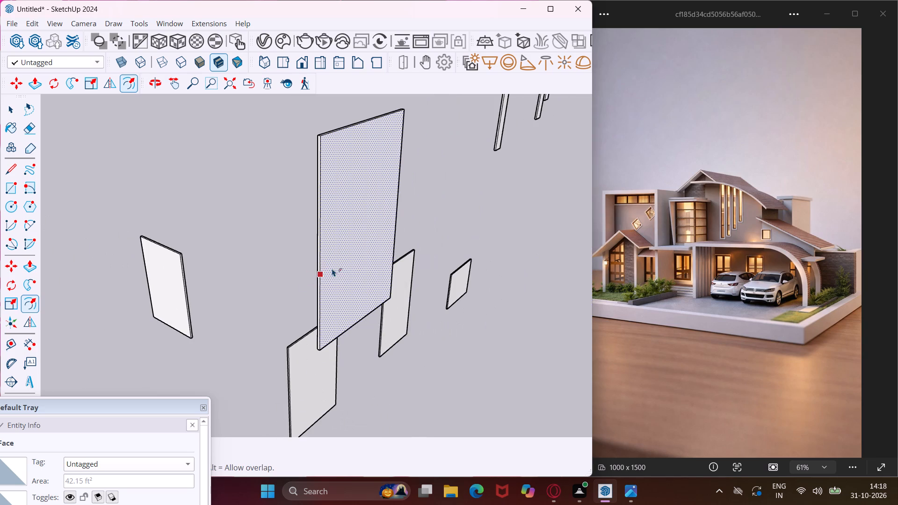
left_click(331, 262)
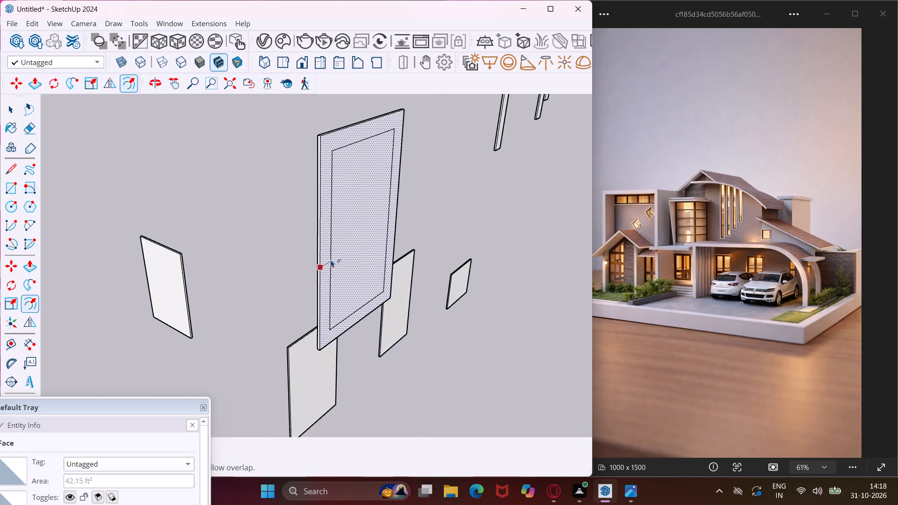
scroll(327, 258, "up", 2)
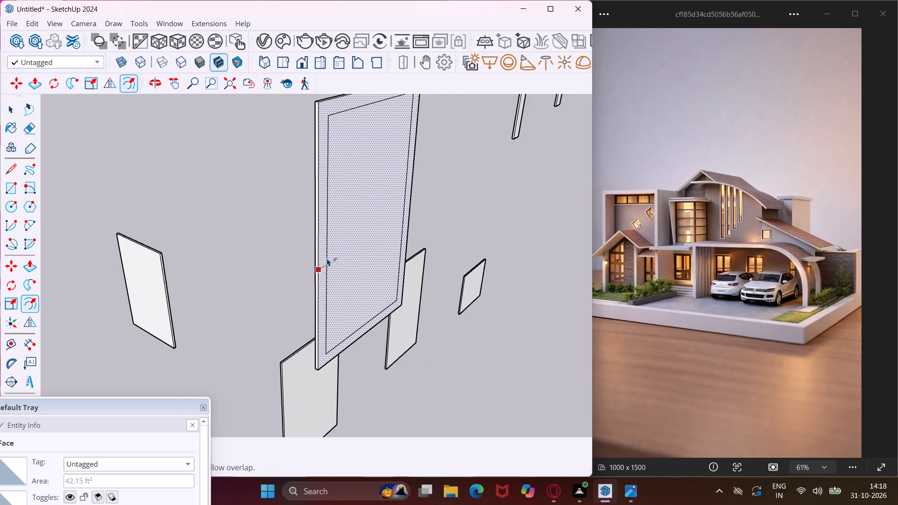
left_click(327, 258)
key("Escape")
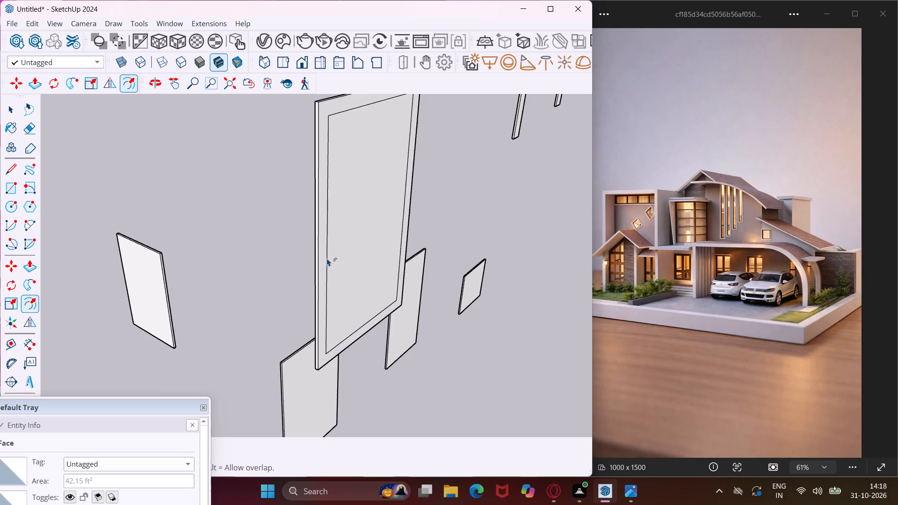
key("space")
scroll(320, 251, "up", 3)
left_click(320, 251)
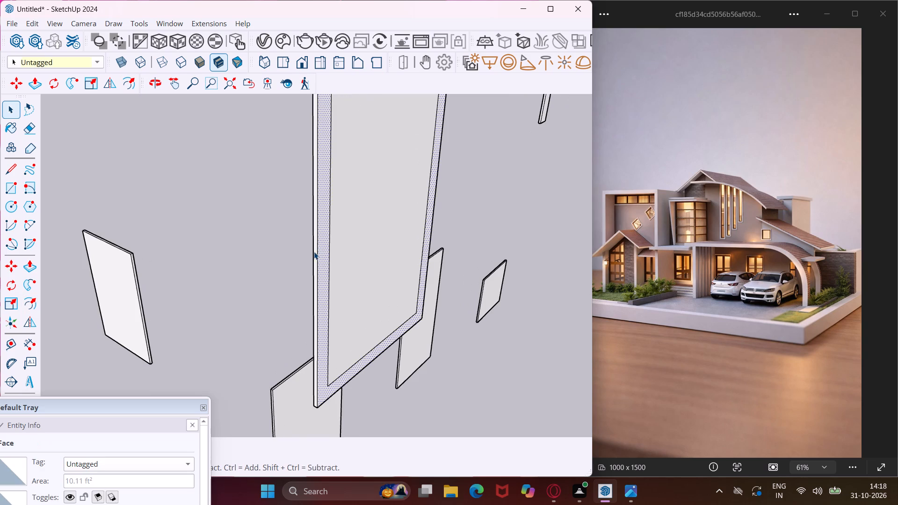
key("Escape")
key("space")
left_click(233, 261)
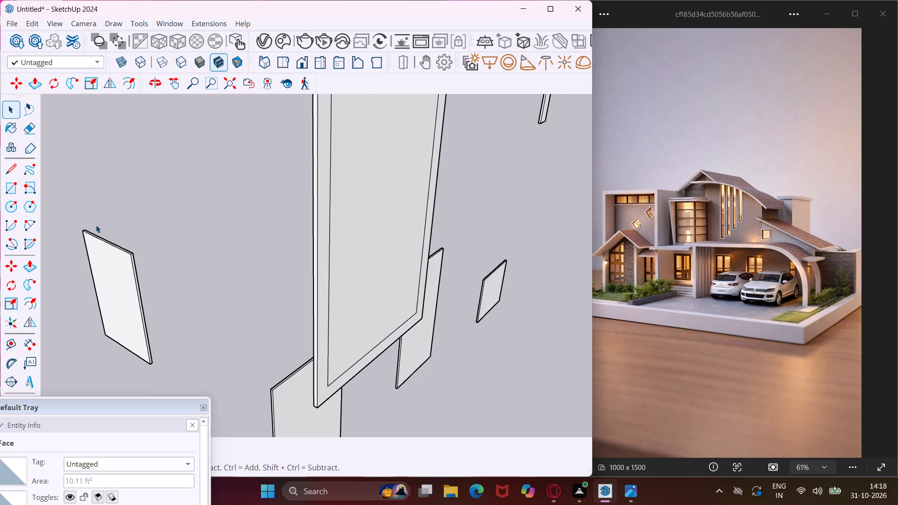
Draw a thin rectangle across the largest window's inner pane, between the border's inner edges, as an upper horizontal divider.
left_click(5, 195)
scroll(102, 221, "down", 4)
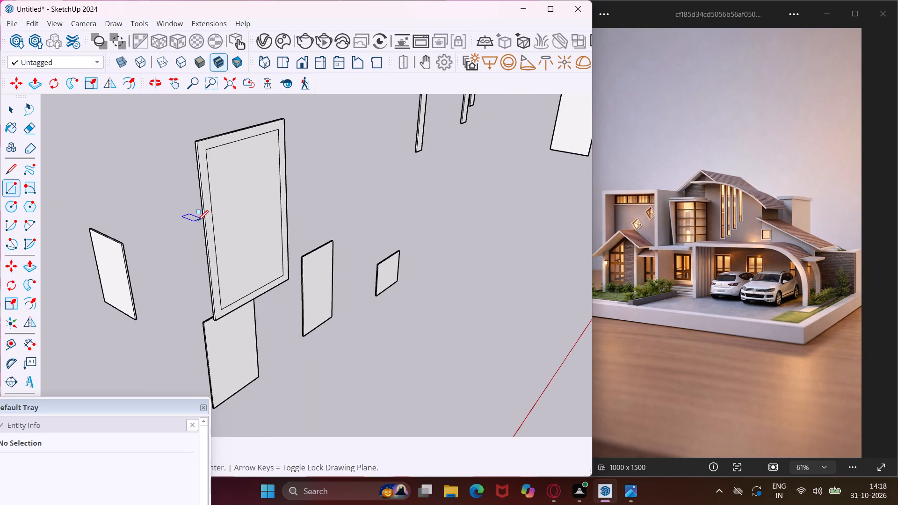
left_click(212, 185)
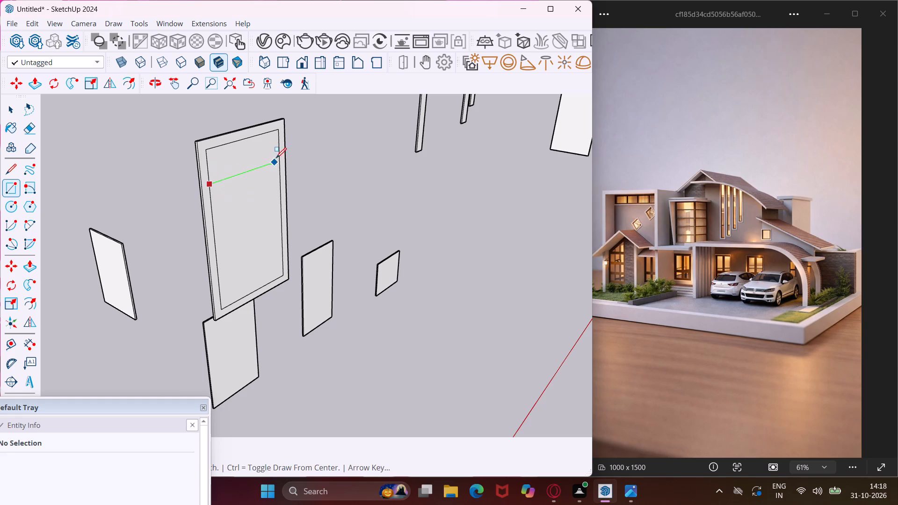
scroll(279, 166, "up", 6)
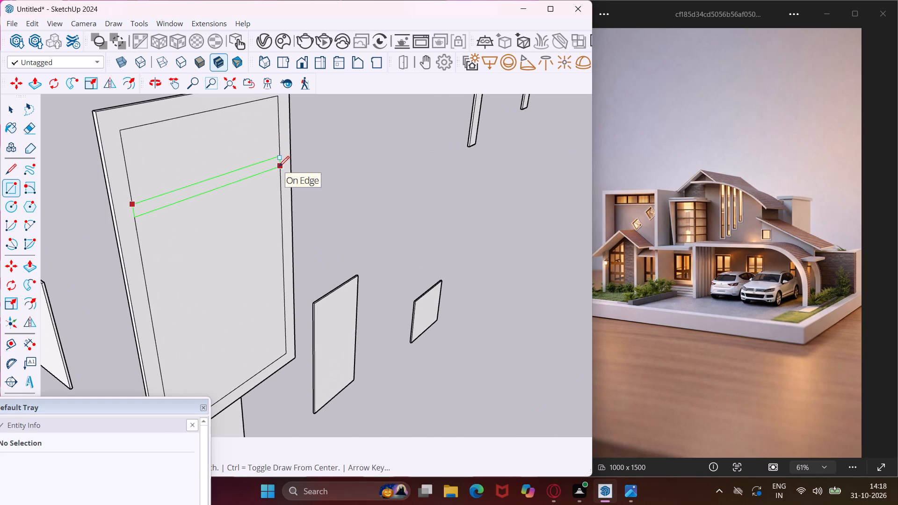
left_click(278, 167)
key("Escape")
key("space")
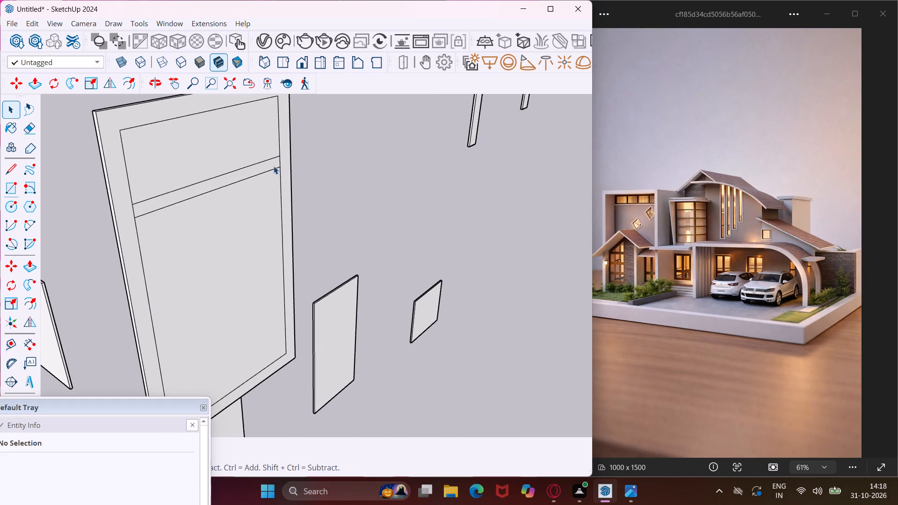
Copy the largest window's upper horizontal divider downward twice, spacing the copies down the inner pane.
left_click(273, 166)
key("m")
scroll(280, 166, "up", 2)
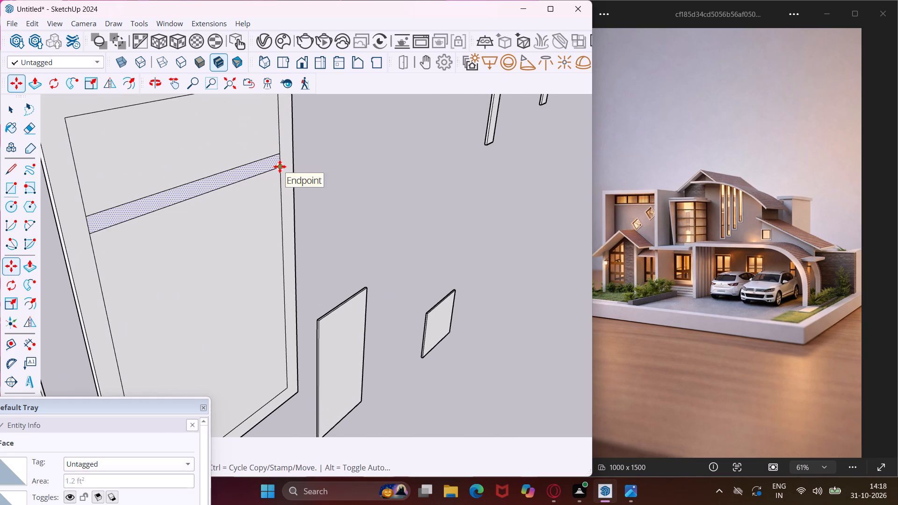
left_click(280, 166)
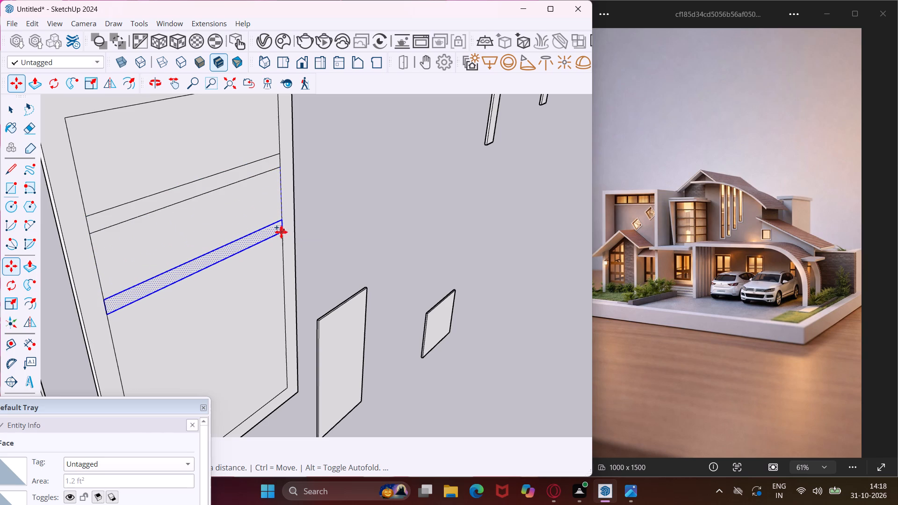
left_click(281, 232)
left_click(282, 231)
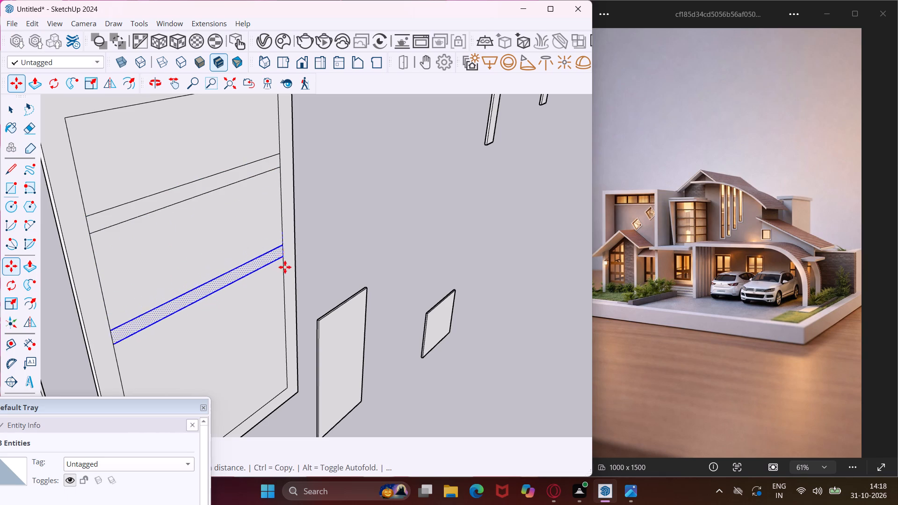
left_click(287, 313)
key("Escape")
key("space")
scroll(253, 218, "down", 5)
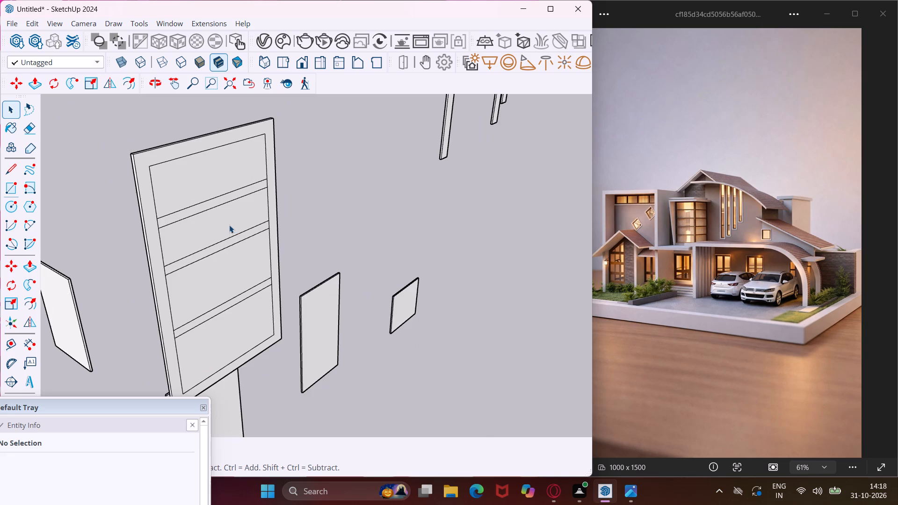
scroll(227, 225, "down", 12)
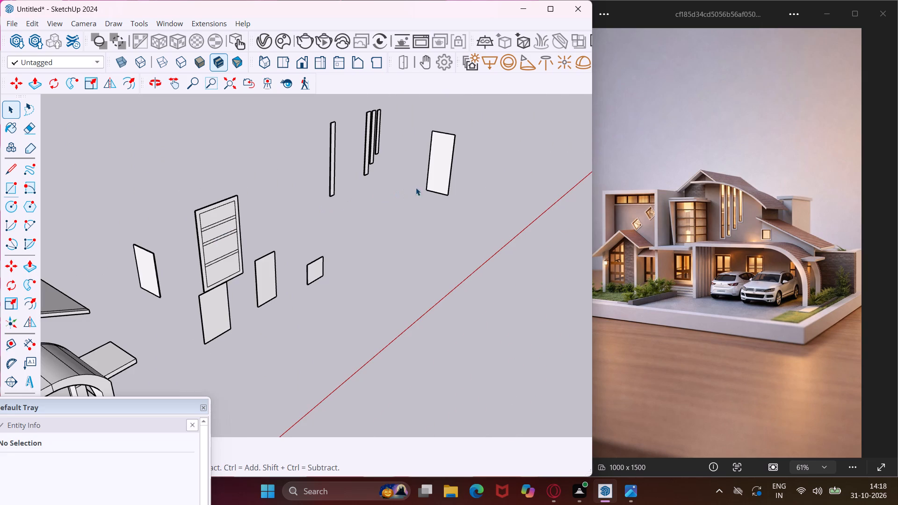
Offset the front face outline of the tall separate window panel near the three slender strips inward to form a narrow border.
middle_click_drag(447, 178, 133, 211)
scroll(123, 208, "down", 6)
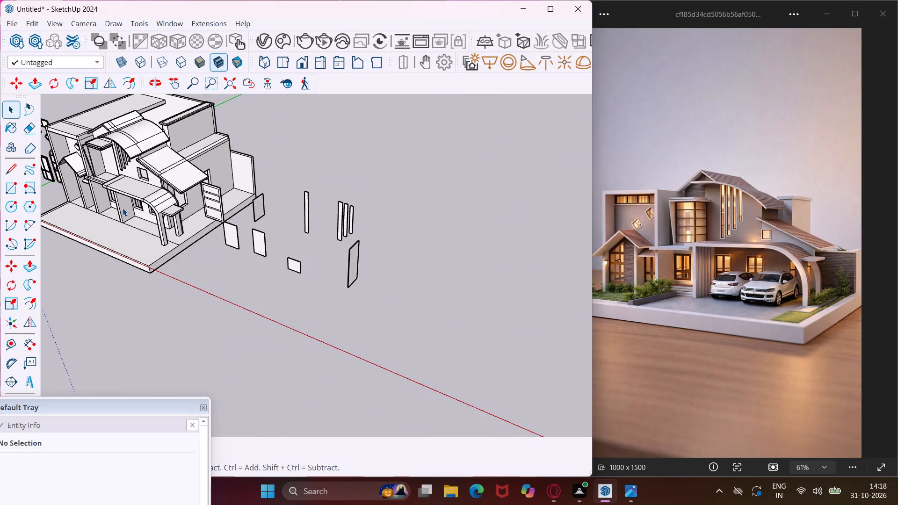
scroll(351, 259, "up", 17)
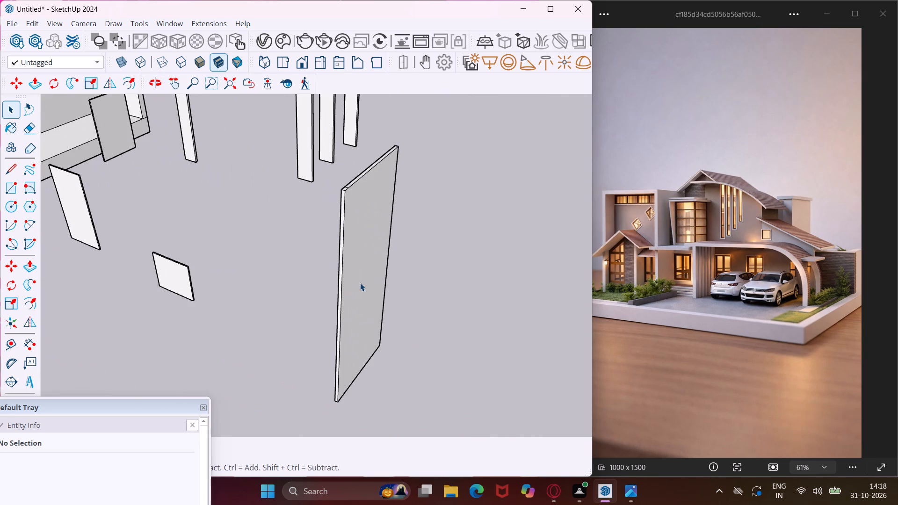
left_click(360, 283)
middle_click_drag(360, 283, 332, 267)
scroll(332, 267, "up", 4)
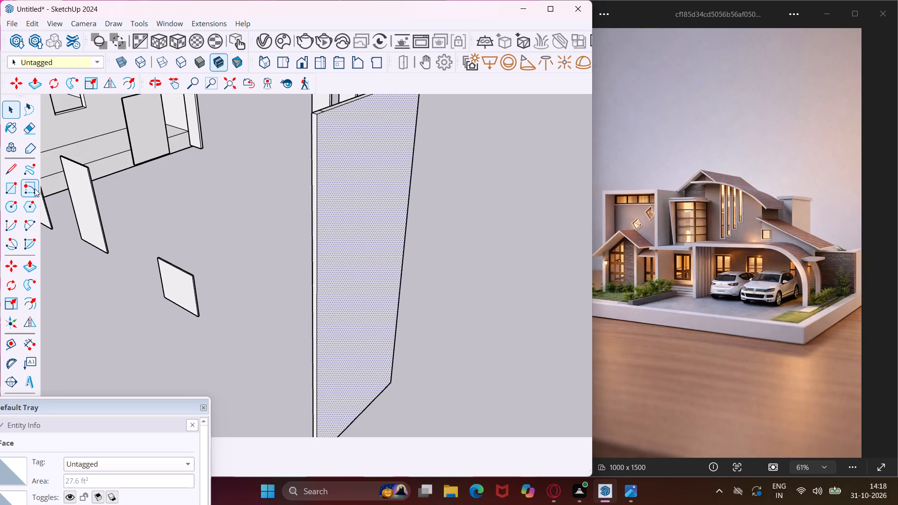
left_click(36, 300)
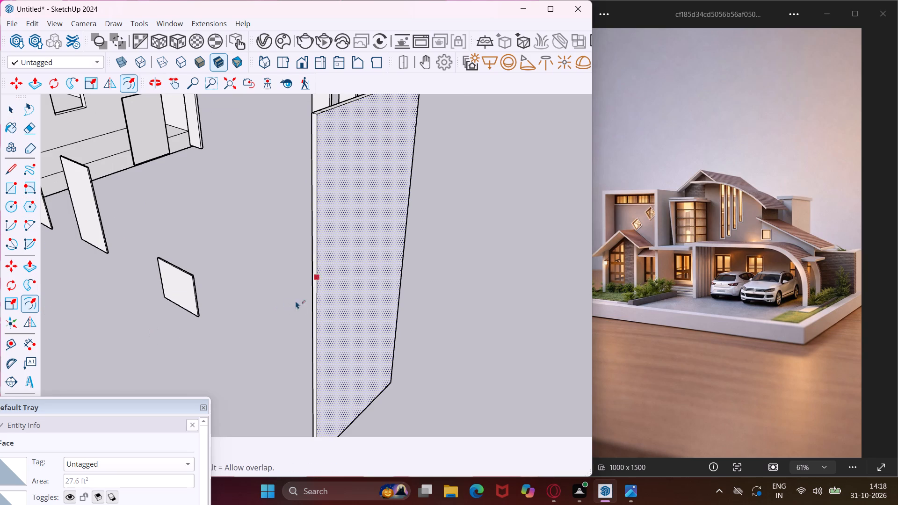
scroll(320, 291, "up", 5)
left_click(320, 290)
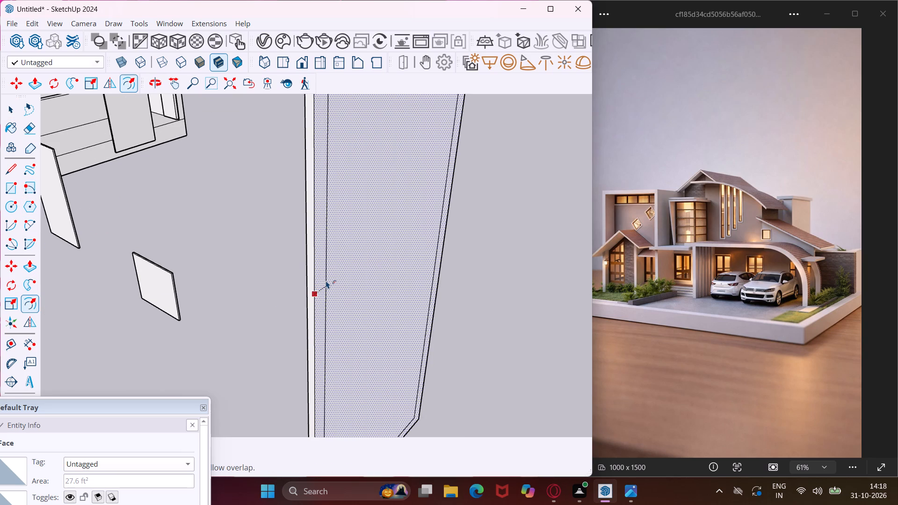
left_click(326, 281)
key("Escape")
key("space")
scroll(290, 295, "down", 5)
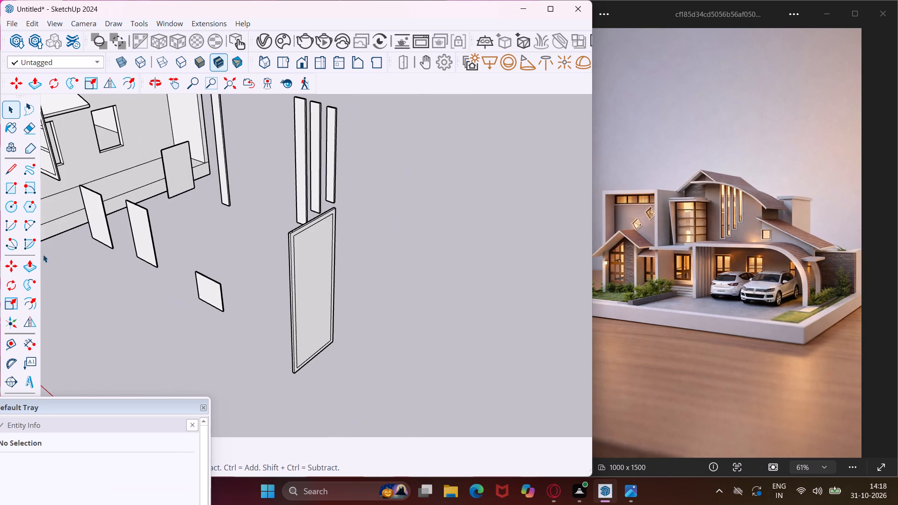
Draw a thin rectangle across the tall panel's inner pane, between the border's inner edges, as an upper horizontal divider.
left_click(14, 190)
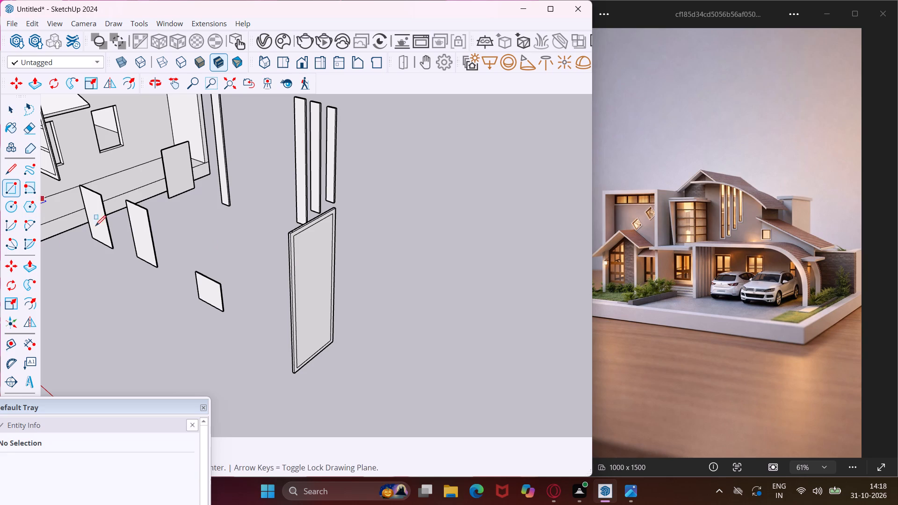
scroll(282, 277, "up", 5)
middle_click_drag(298, 270, 239, 248)
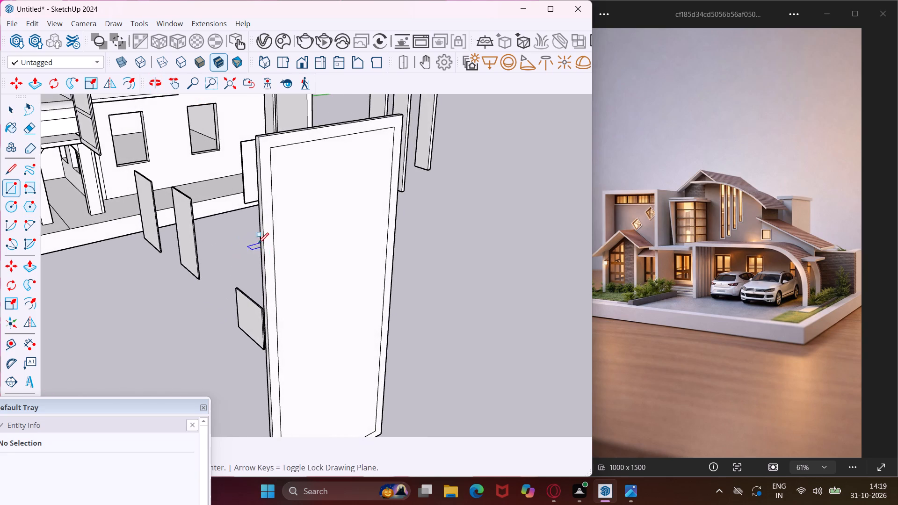
scroll(270, 232, "up", 3)
left_click(274, 219)
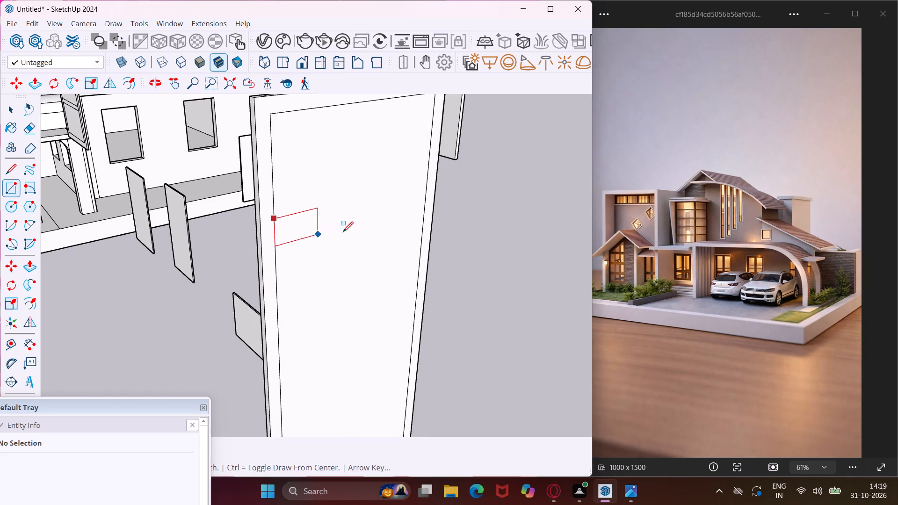
left_click(424, 199)
key("Escape")
key("space")
Copy the tall panel's upper divider straight down three times, spacing the copies down the inner pane.
left_click(356, 209)
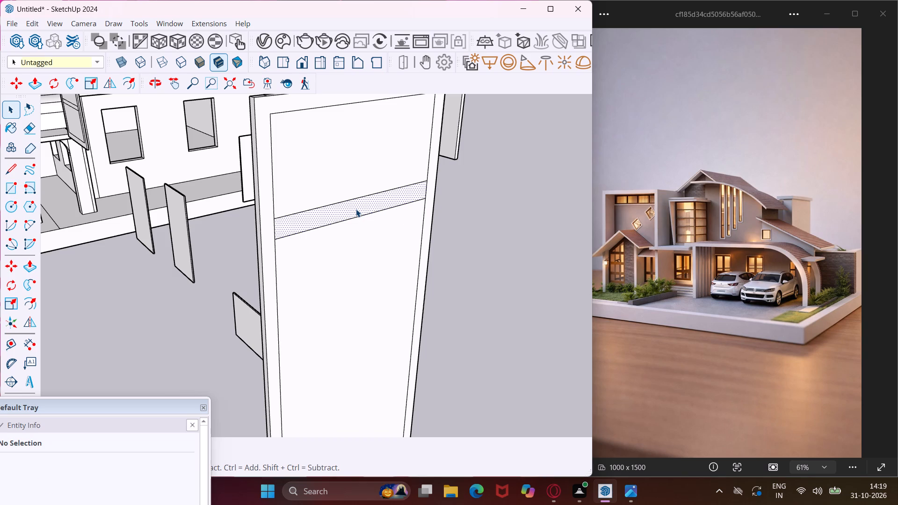
key("m")
left_click(356, 209)
scroll(356, 226, "down", 5)
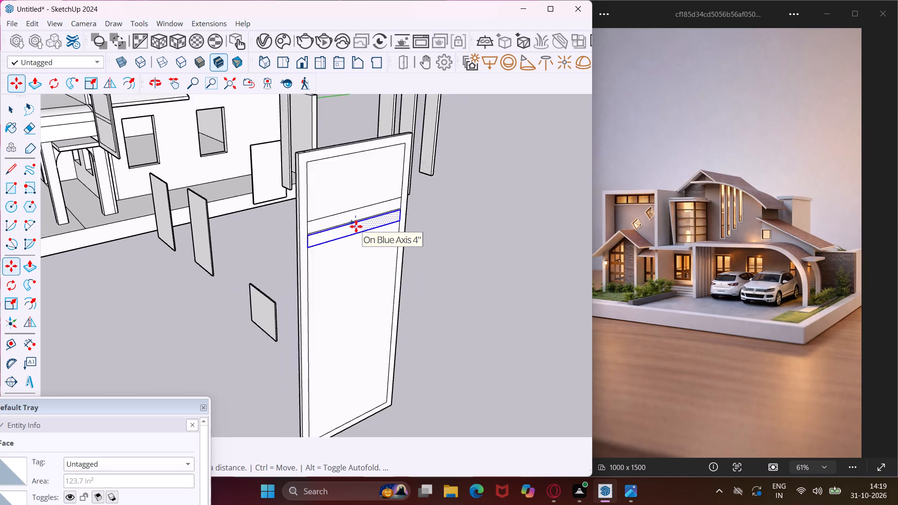
scroll(356, 226, "down", 6)
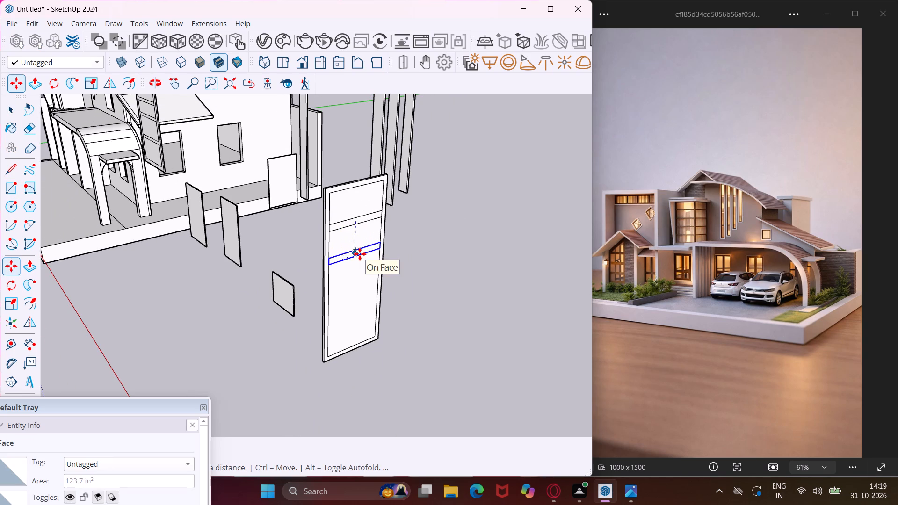
left_click(360, 254)
scroll(360, 255, "up", 4)
left_click(356, 255)
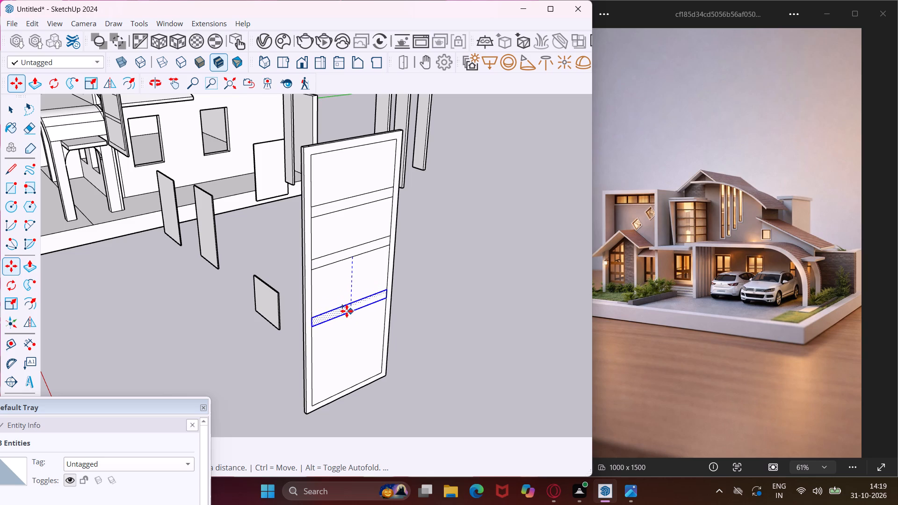
left_click(347, 309)
scroll(347, 309, "up", 3)
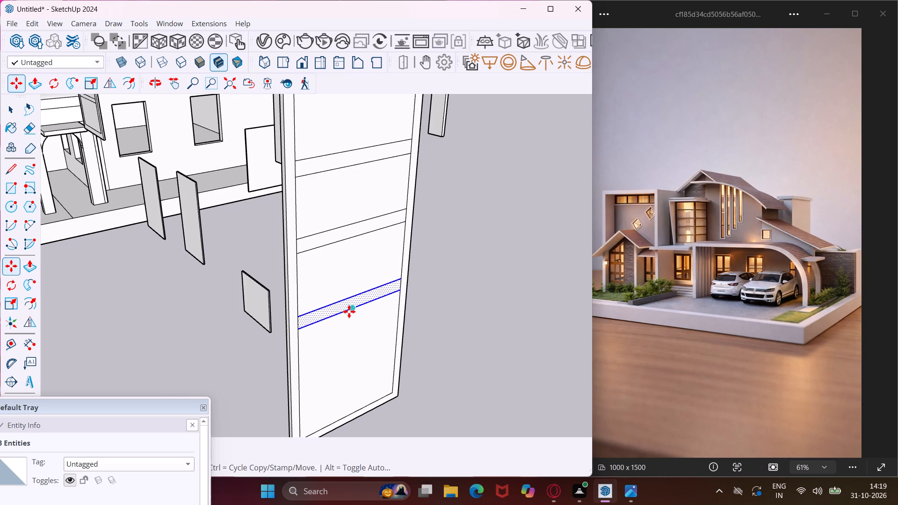
left_click(354, 307)
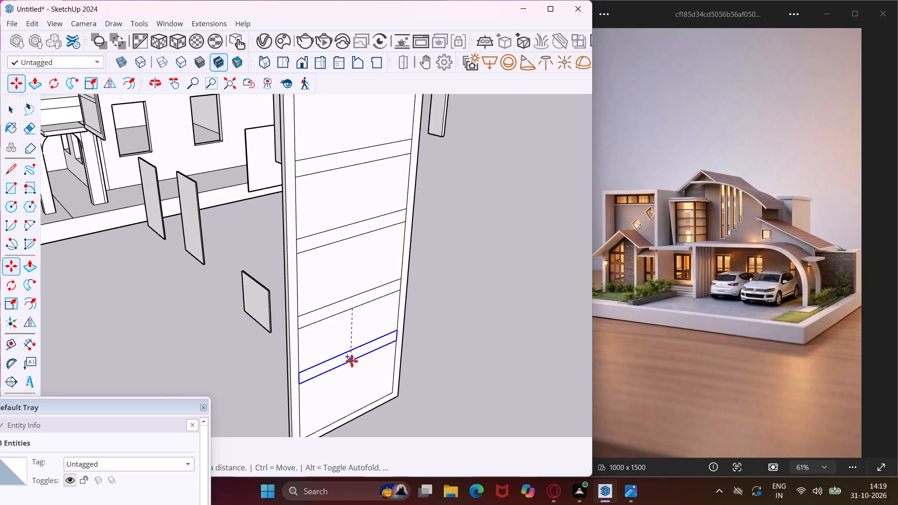
left_click(352, 365)
key("Escape")
key("space")
scroll(333, 315, "down", 5)
scroll(307, 179, "up", 7)
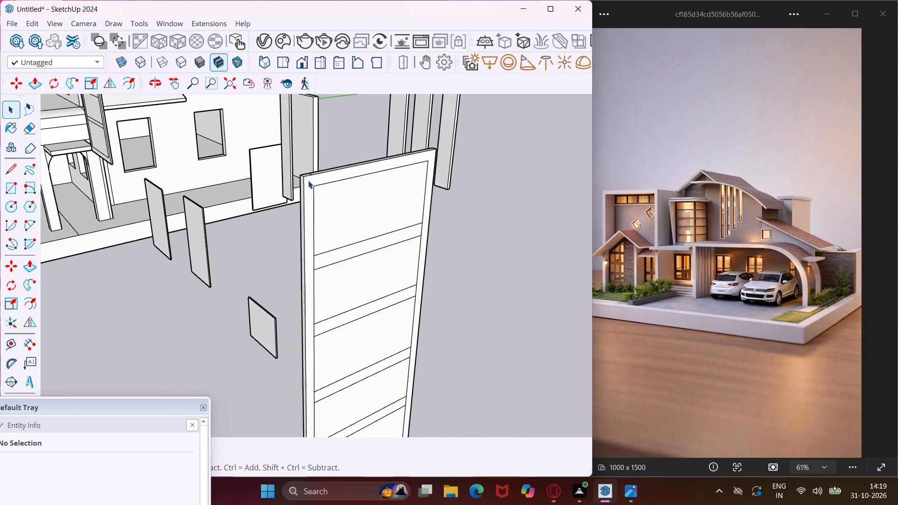
Push/Pull the tall panel's border face slightly outward so the frame projects from the panes.
scroll(308, 180, "up", 6)
left_click(311, 186)
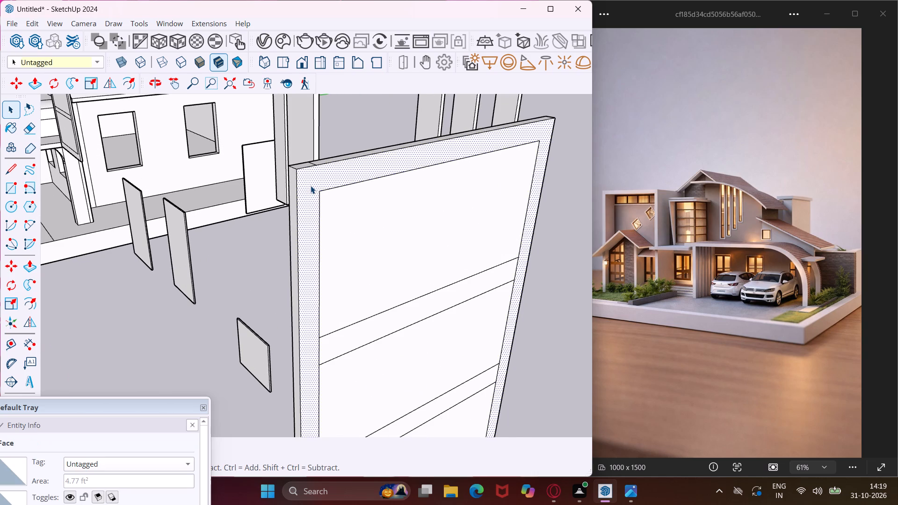
key("p")
left_click(311, 186)
left_click(314, 187)
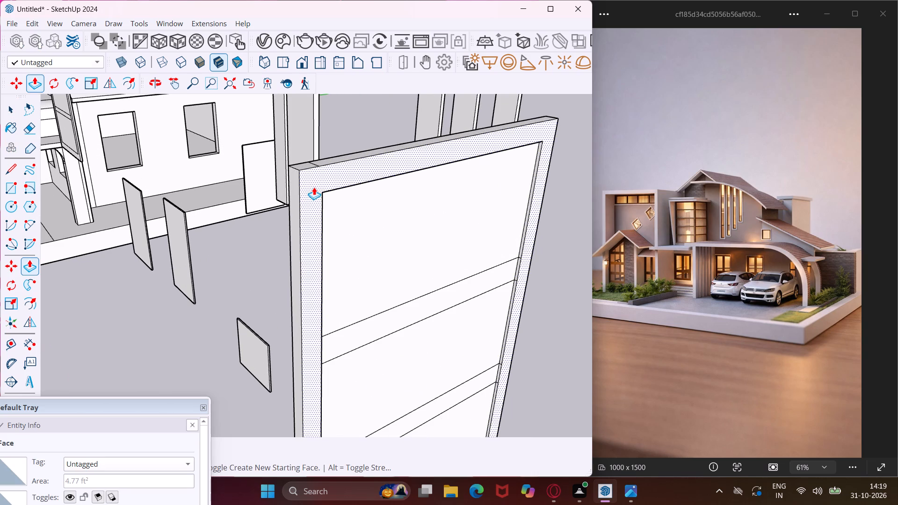
key("Escape")
Repeat the border's Push/Pull depth on all four horizontal dividers of the tall panel.
double_click(337, 337)
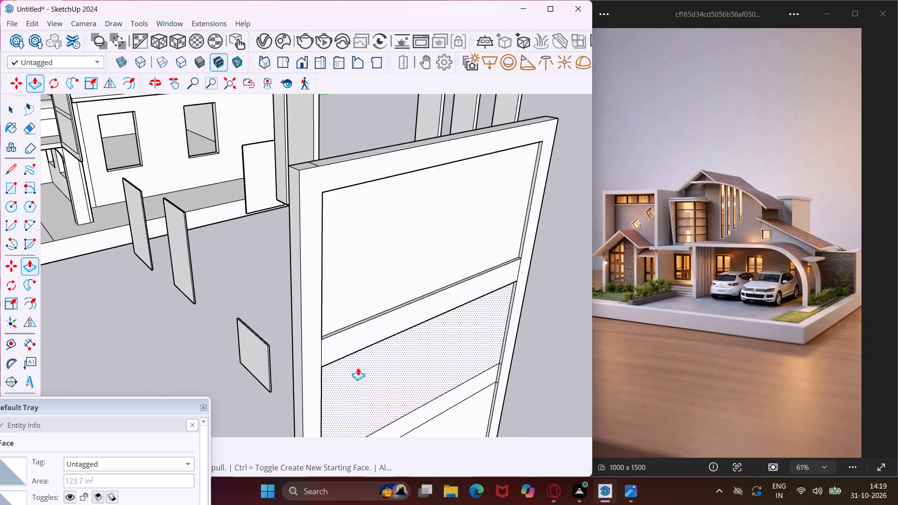
scroll(342, 226, "down", 11)
scroll(349, 416, "up", 4)
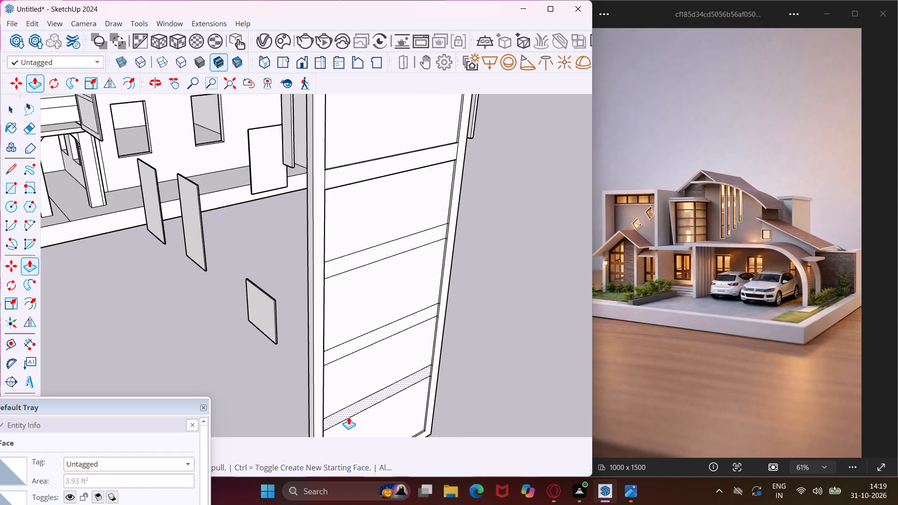
scroll(348, 417, "up", 5)
double_click(345, 412)
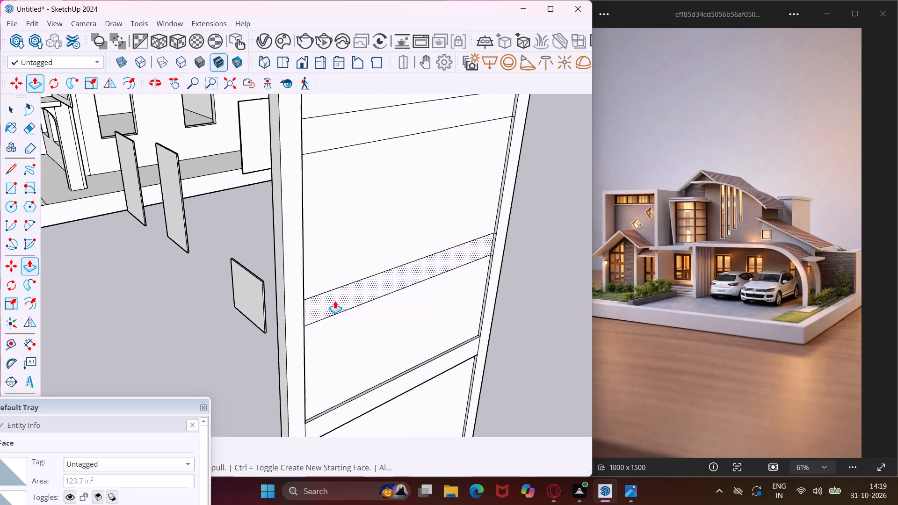
double_click(335, 301)
scroll(335, 301, "down", 9)
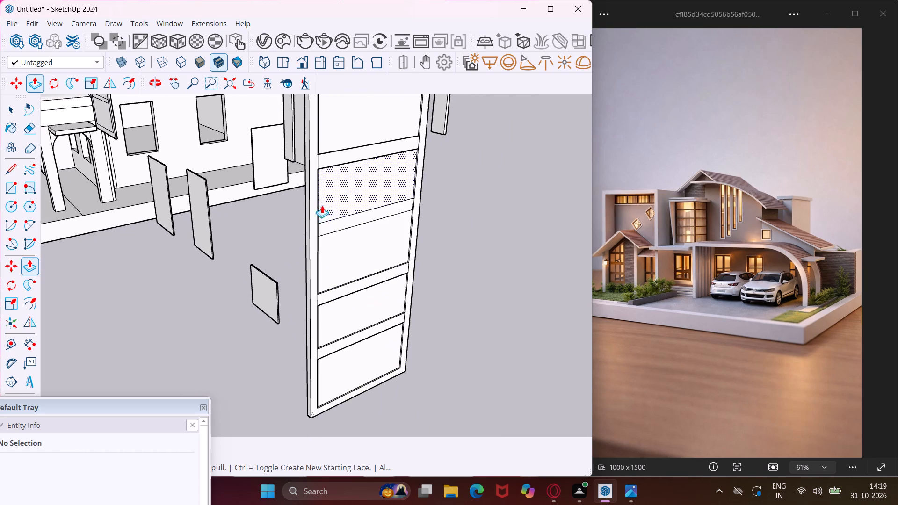
scroll(325, 227, "up", 8)
double_click(325, 227)
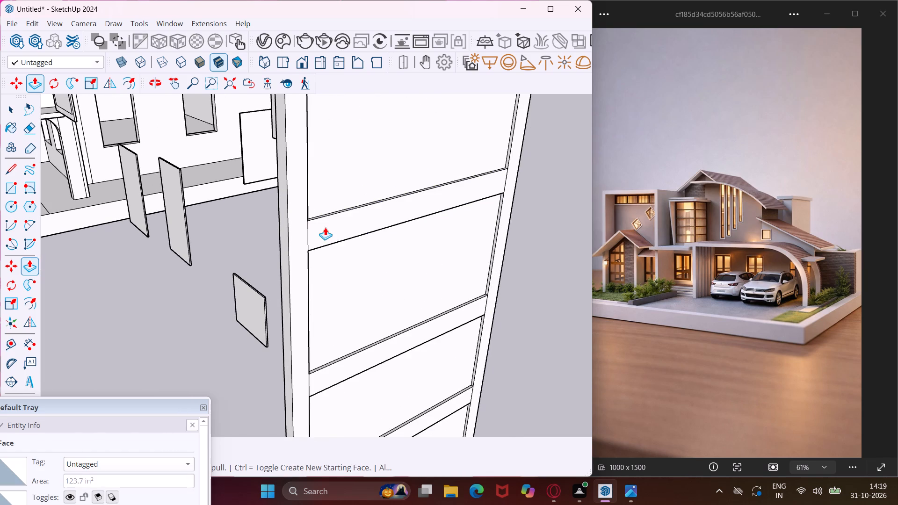
scroll(325, 227, "down", 5)
Push/Pull the tall panel's border face further outward as an added layer to deepen the frame.
middle_click_drag(322, 231, 376, 243)
scroll(332, 228, "up", 5)
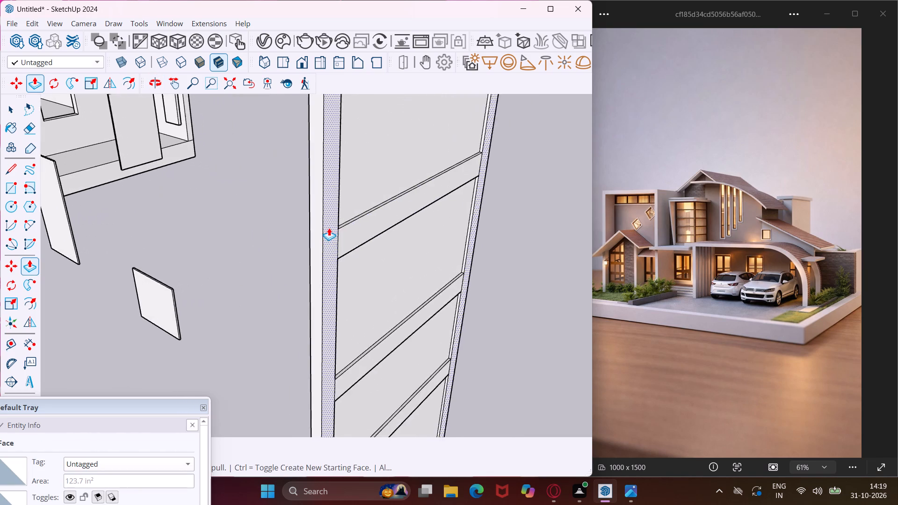
scroll(329, 228, "up", 4)
left_click(329, 228)
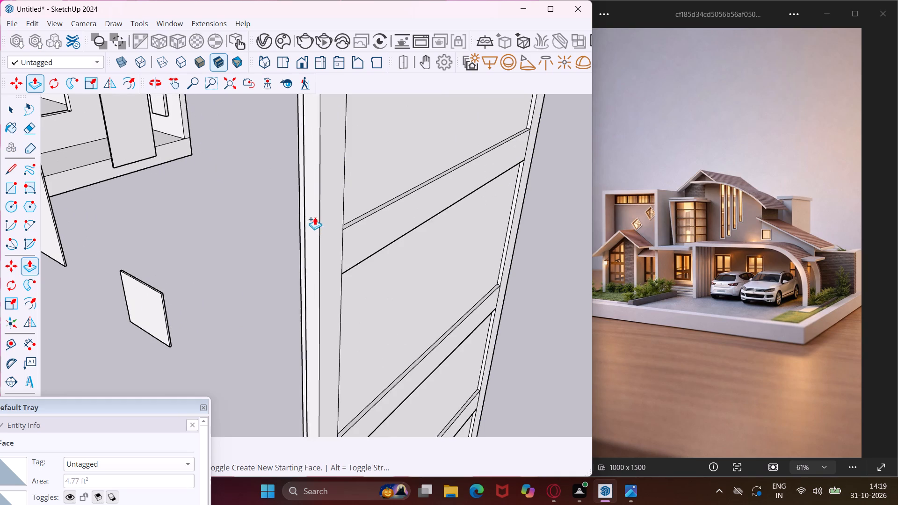
left_click(306, 210)
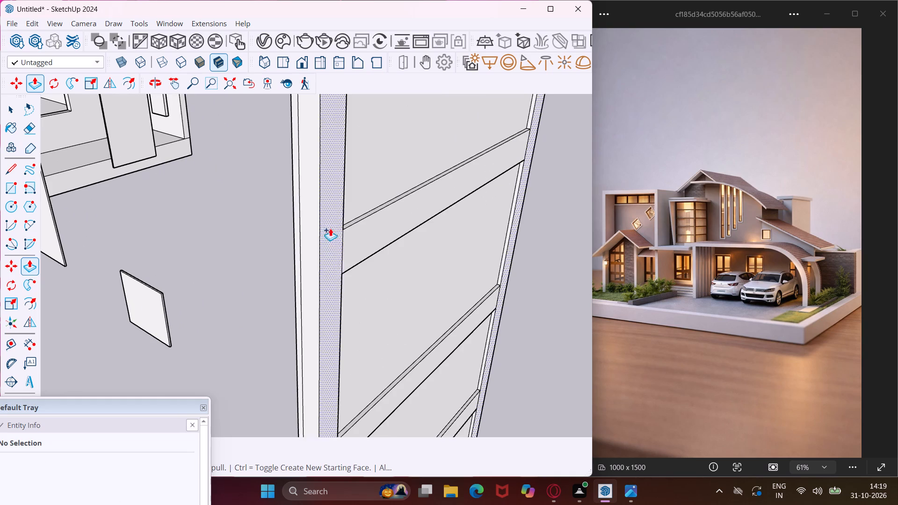
Repeat the border's added-layer Push/Pull depth on all four horizontal dividers of the tall panel.
scroll(348, 233, "up", 4)
double_click(366, 236)
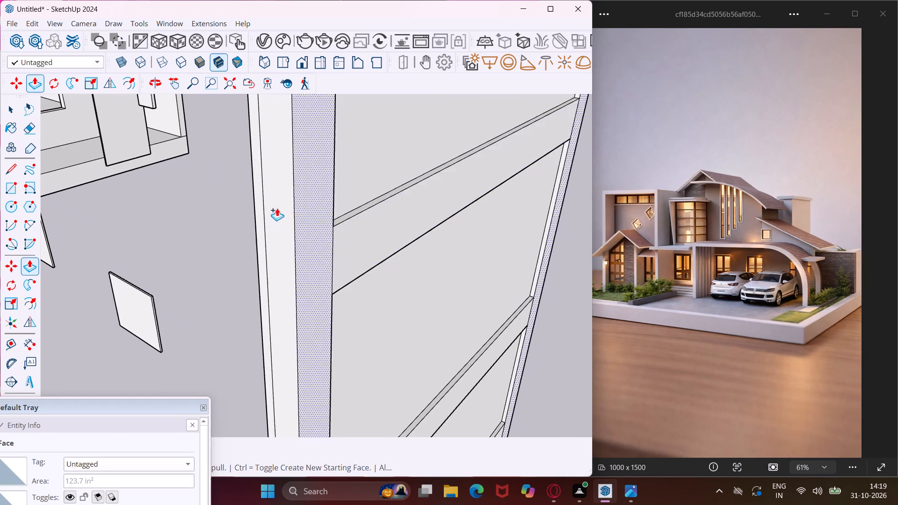
scroll(269, 207, "down", 16)
scroll(303, 130, "up", 5)
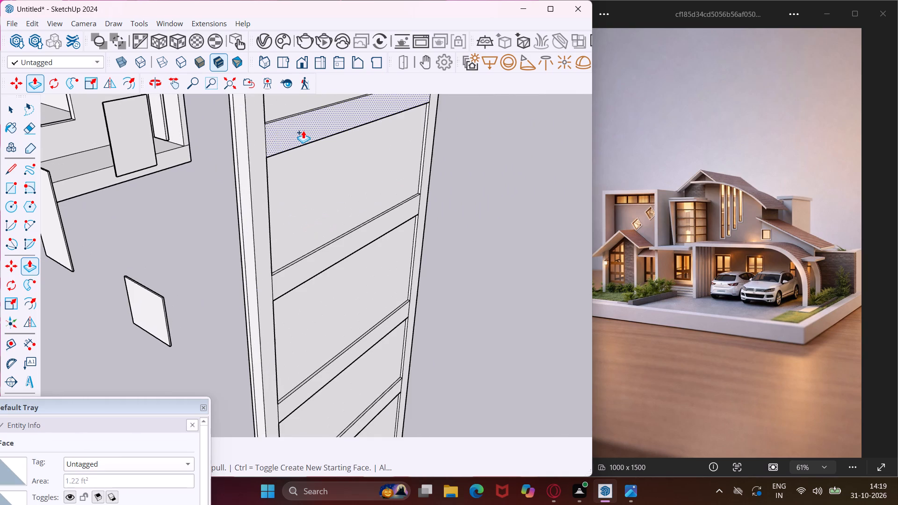
double_click(303, 130)
scroll(291, 276, "down", 4)
scroll(294, 323, "down", 3)
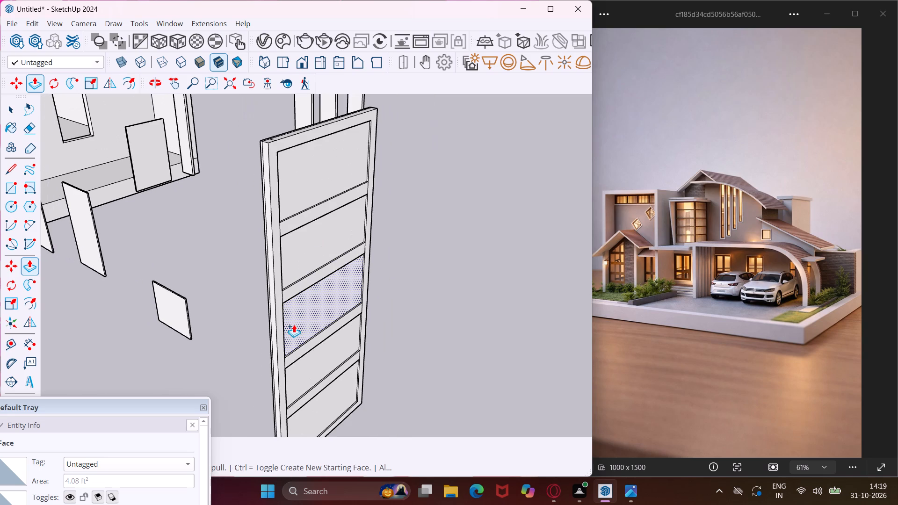
scroll(297, 350, "up", 9)
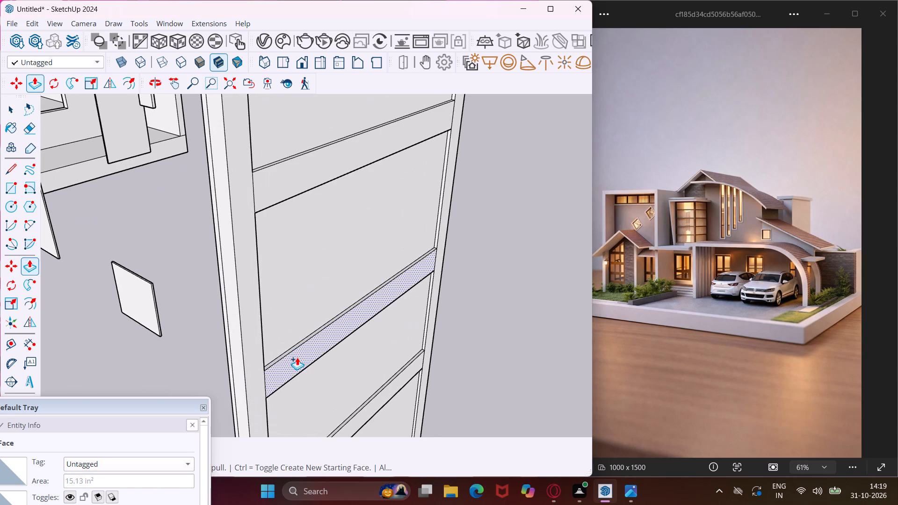
double_click(297, 357)
scroll(281, 323, "down", 5)
scroll(308, 411, "up", 5)
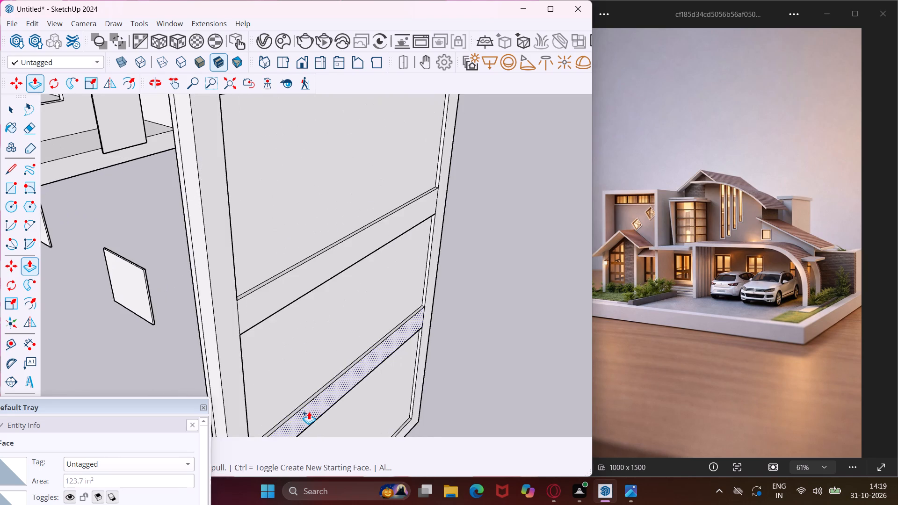
scroll(309, 411, "up", 3)
double_click(309, 411)
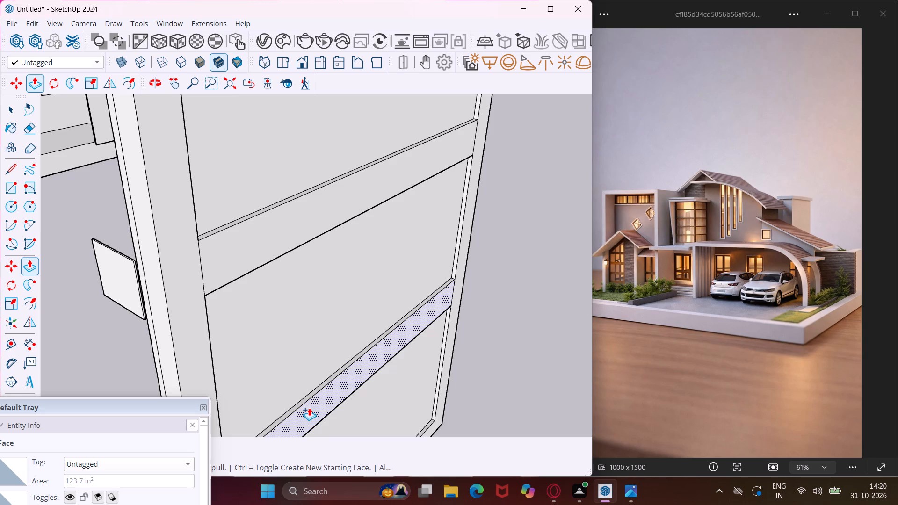
scroll(323, 321, "down", 11)
scroll(263, 317, "down", 5)
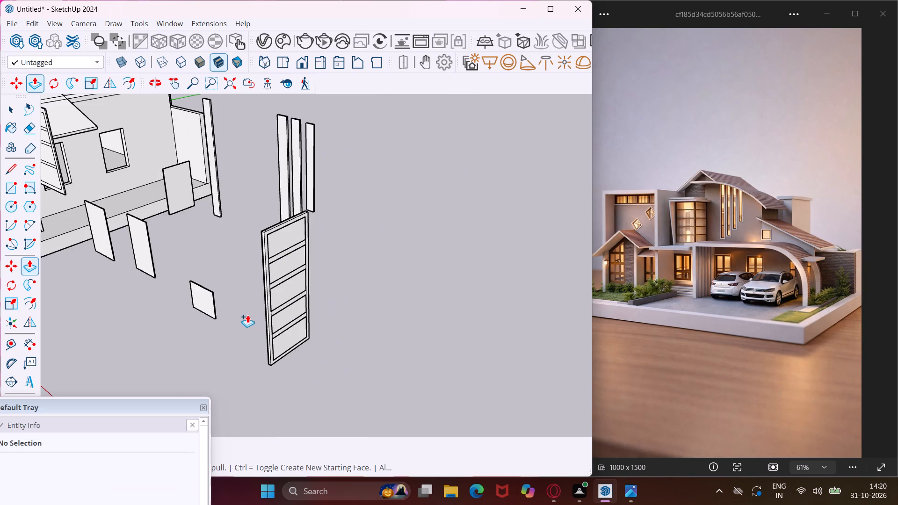
key("Escape")
key("space")
Push/Pull the border face of the wider panel with three dividers slightly outward so its frame projects from the panes.
middle_click_drag(247, 315, 378, 322)
scroll(382, 285, "down", 5)
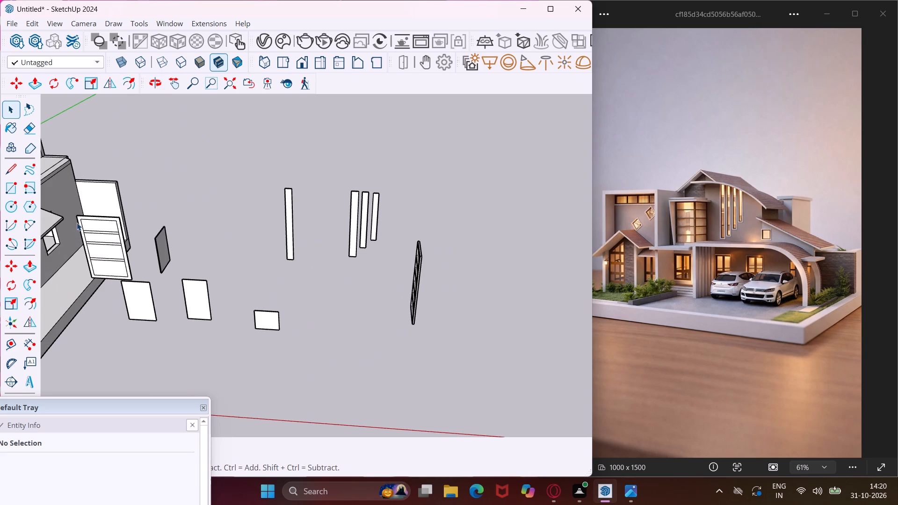
scroll(77, 222, "up", 10)
middle_click_drag(77, 222, 159, 201)
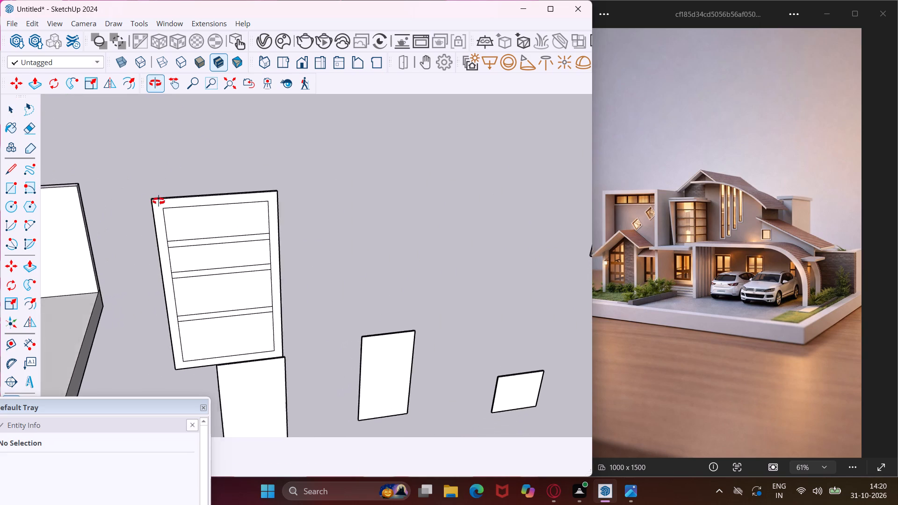
middle_click_drag(159, 201, 170, 198)
scroll(206, 213, "up", 4)
middle_click_drag(198, 192, 246, 220)
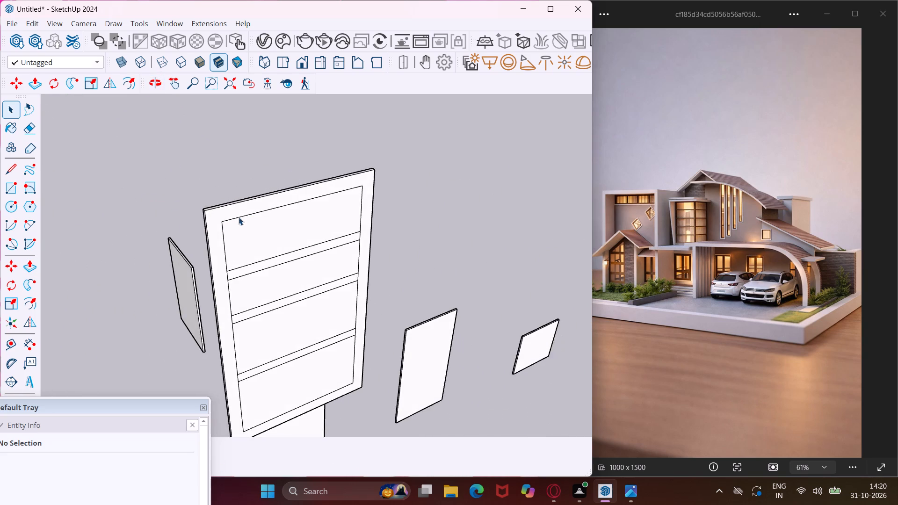
scroll(216, 210, "up", 12)
left_click(212, 228)
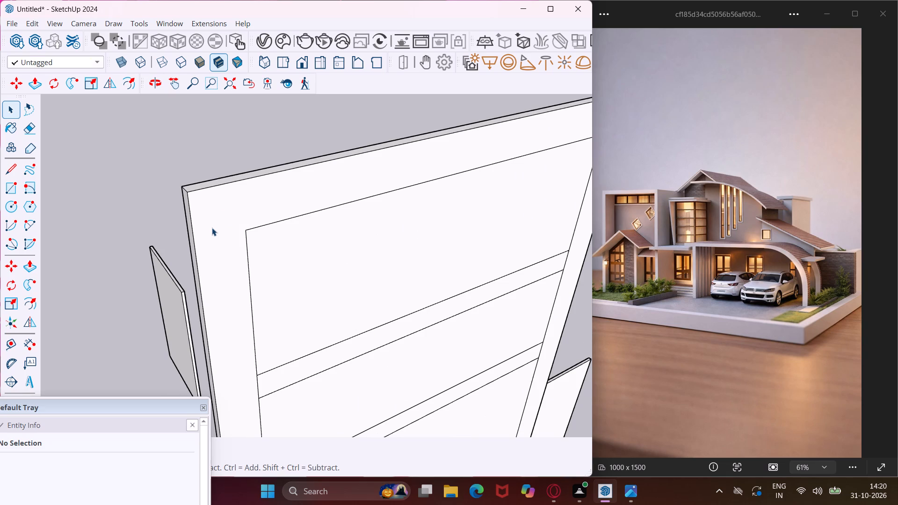
key("p")
left_click(212, 228)
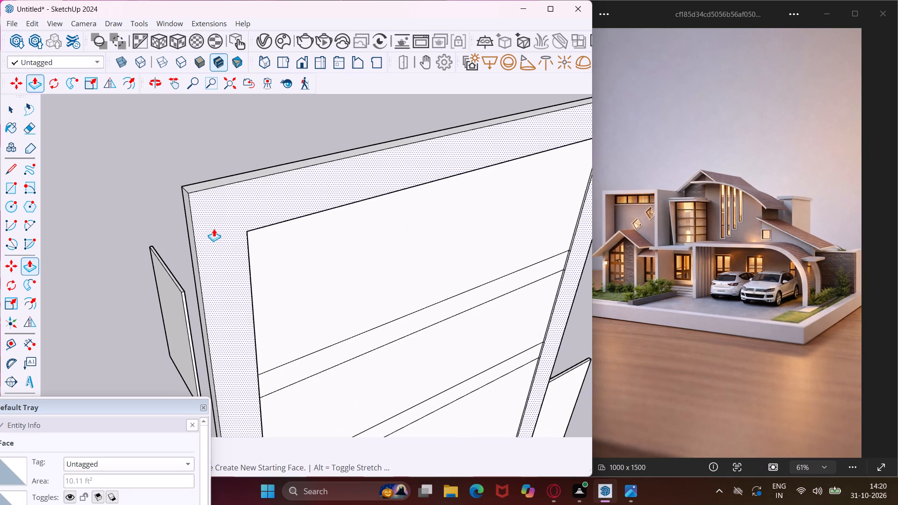
left_click(217, 229)
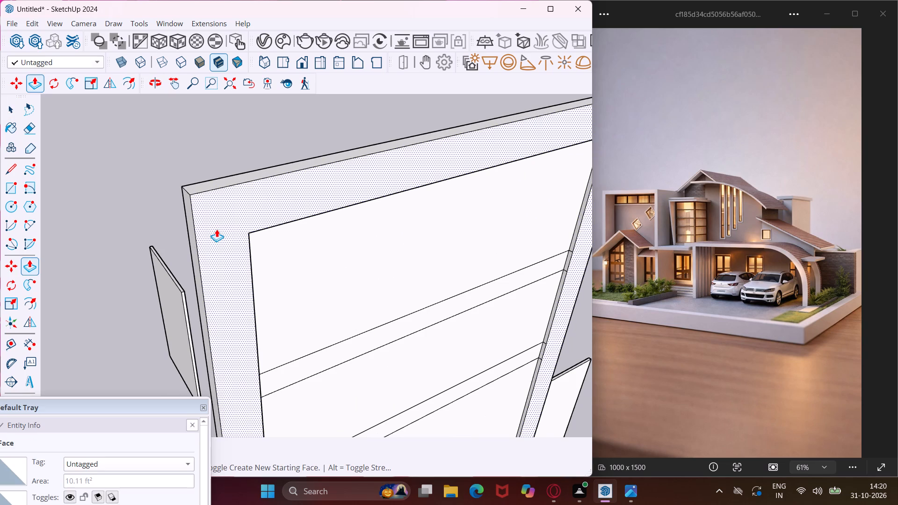
scroll(214, 226, "down", 5)
key("Escape")
Repeat the border's Push/Pull depth on all three horizontal dividers of the wider panel.
scroll(251, 324, "up", 4)
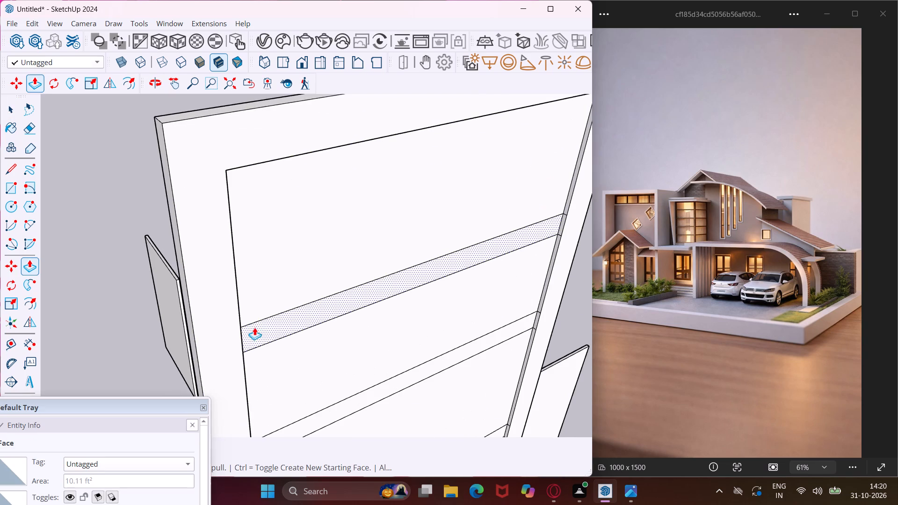
double_click(256, 331)
scroll(216, 272, "down", 13)
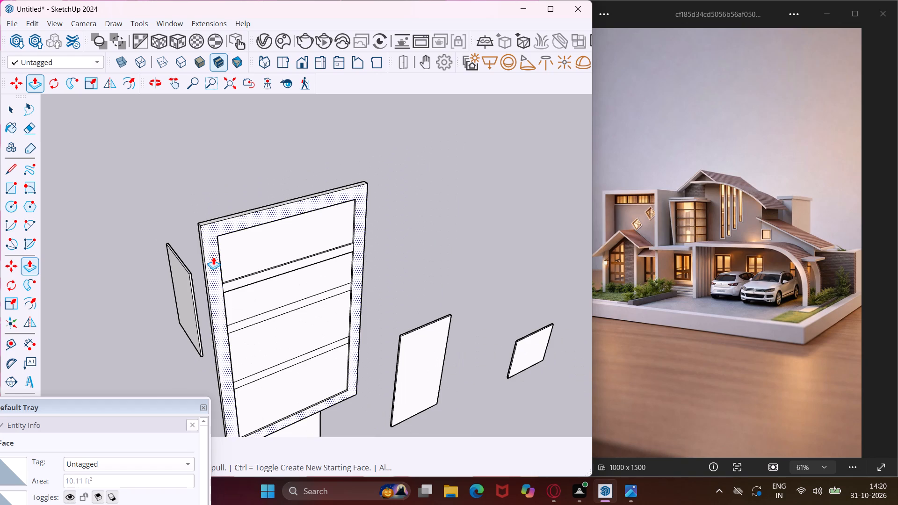
scroll(239, 319, "up", 9)
double_click(241, 332)
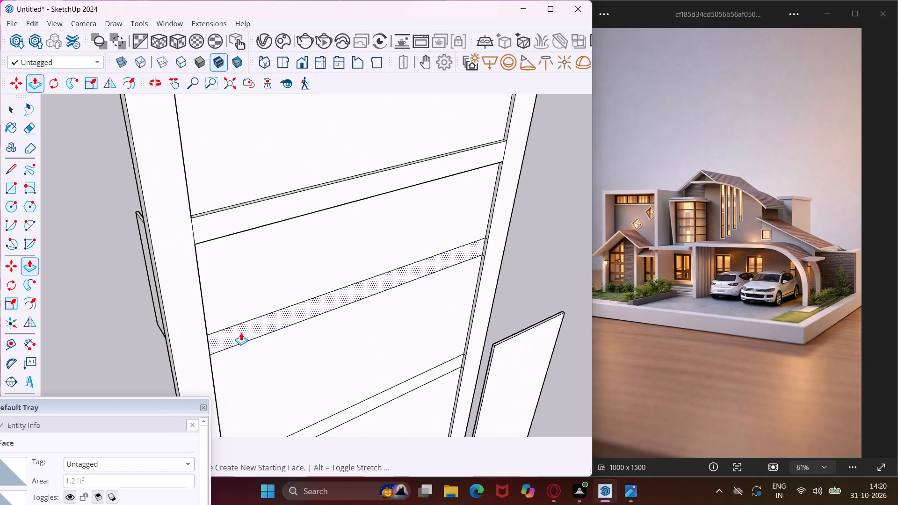
scroll(275, 296, "down", 6)
scroll(252, 394, "up", 8)
double_click(256, 397)
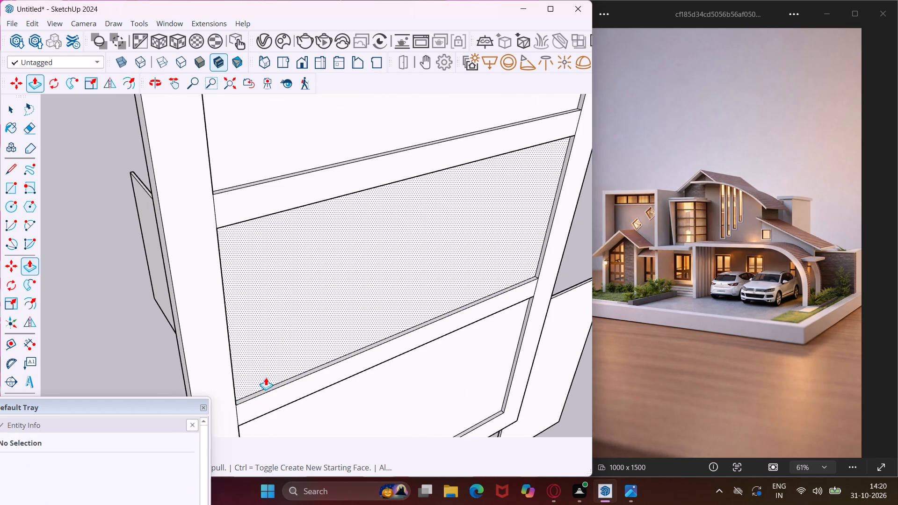
scroll(273, 280, "down", 5)
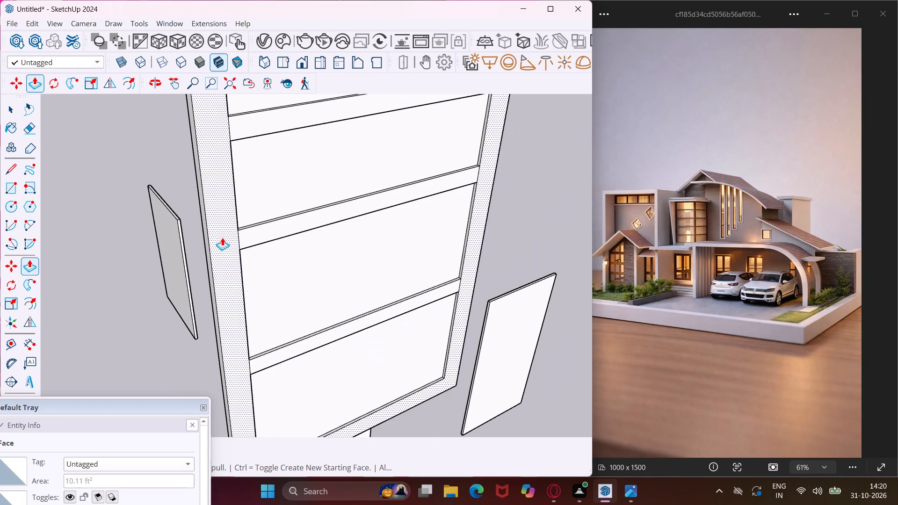
Push/Pull the wider panel's border face further outward as an added layer to deepen the frame.
scroll(222, 238, "up", 4)
left_click(222, 238)
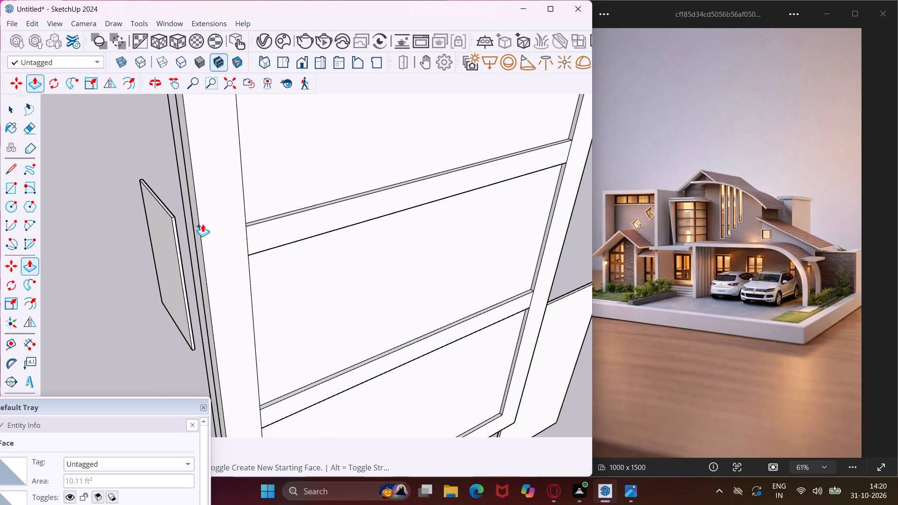
scroll(203, 225, "up", 2)
middle_click_drag(203, 225, 279, 236)
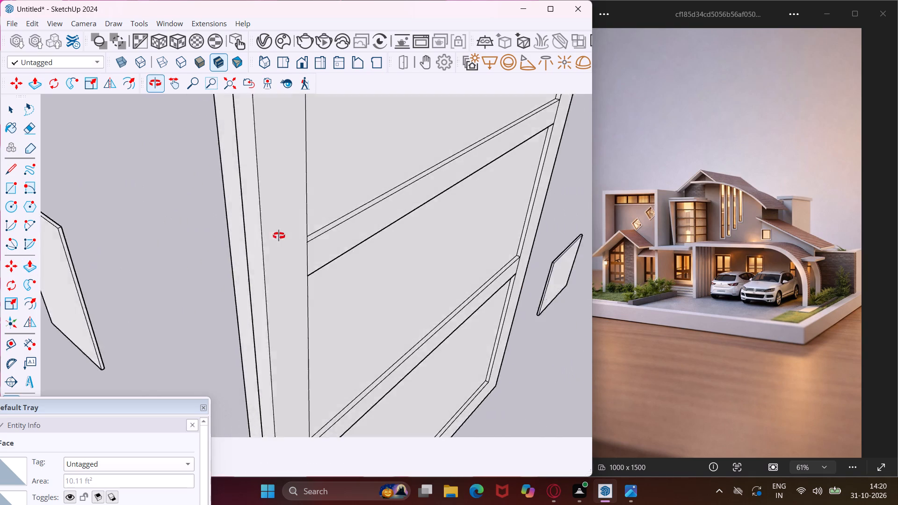
middle_click_drag(279, 236, 341, 239)
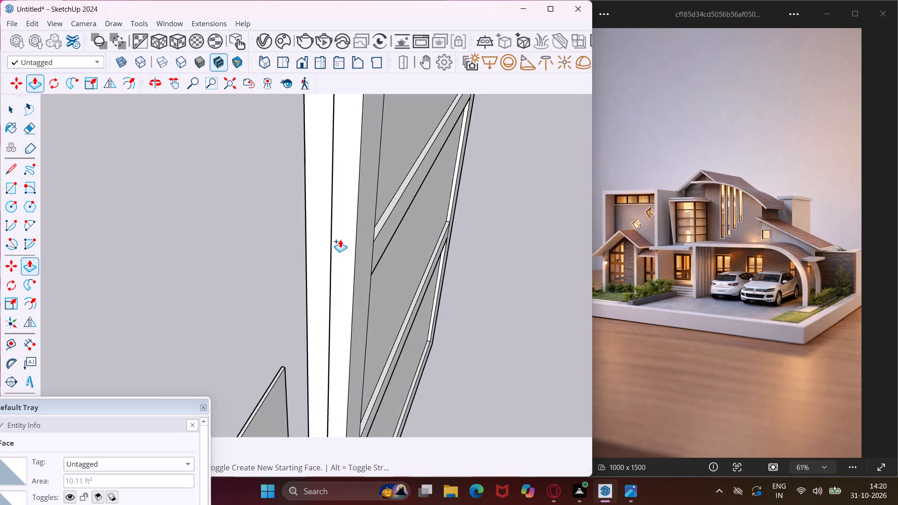
scroll(338, 239, "up", 2)
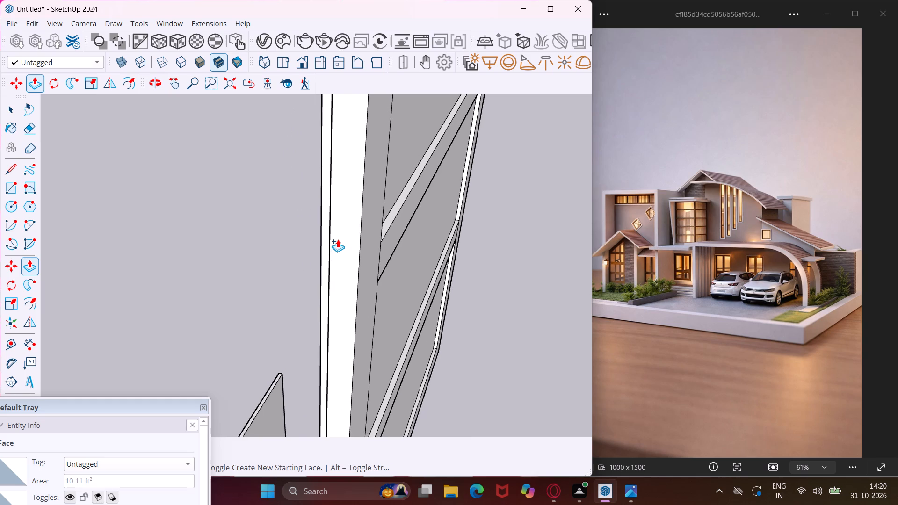
left_click(337, 239)
middle_click_drag(337, 239, 429, 254)
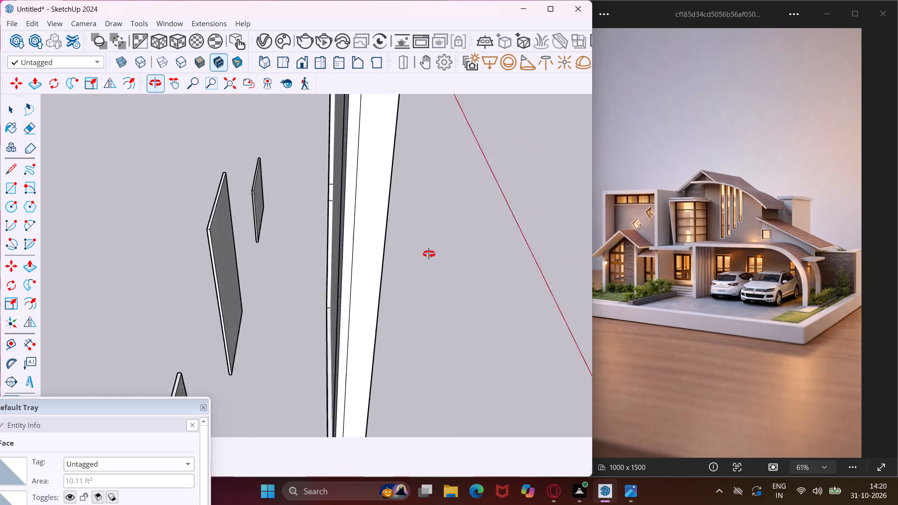
middle_click_drag(429, 254, 231, 264)
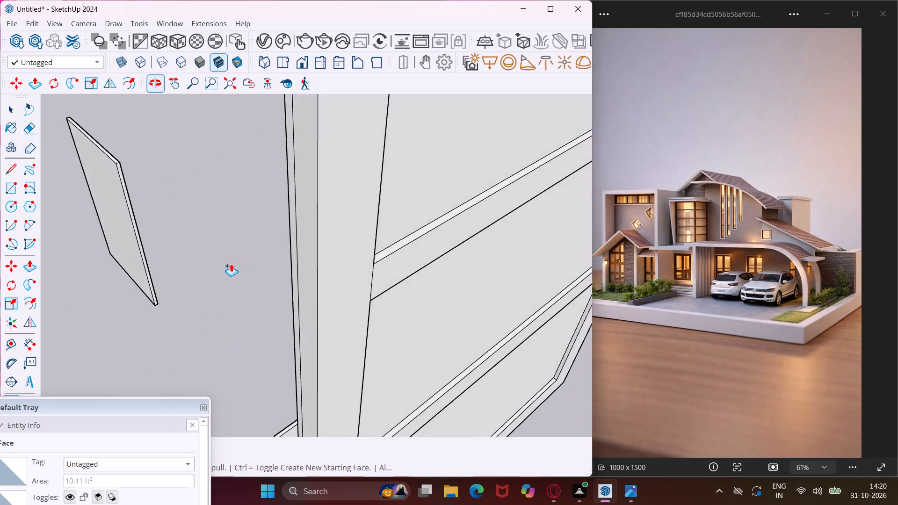
Repeat the border's added-layer Push/Pull depth on all three horizontal dividers of the wider panel.
scroll(227, 264, "down", 6)
scroll(248, 233, "up", 10)
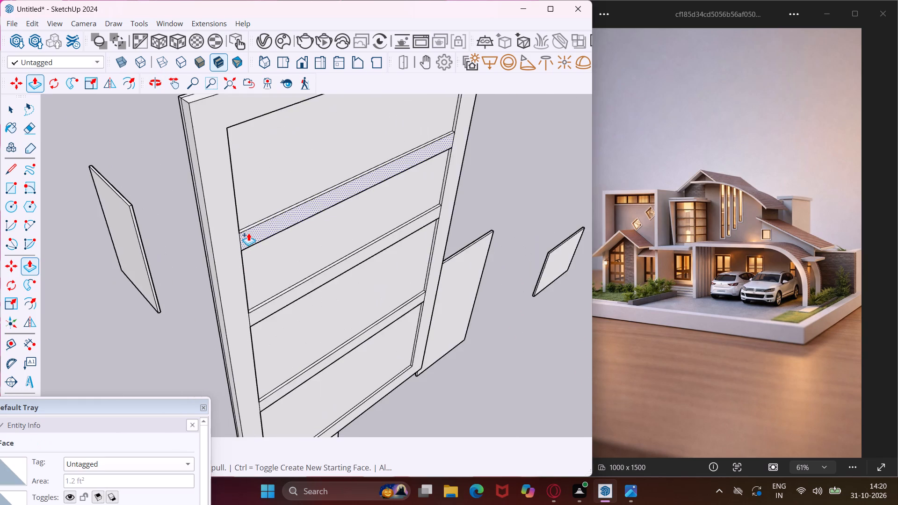
scroll(248, 233, "up", 4)
double_click(248, 233)
scroll(229, 216, "down", 7)
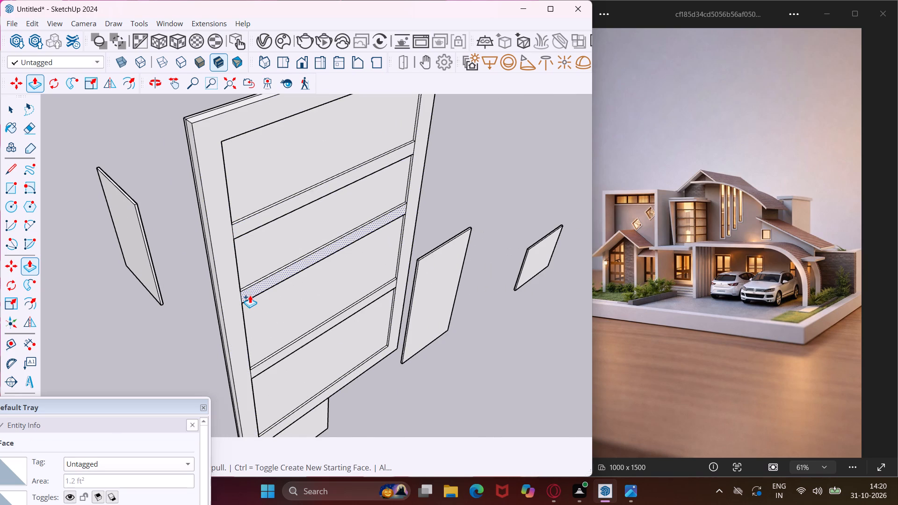
scroll(250, 295, "up", 9)
double_click(250, 294)
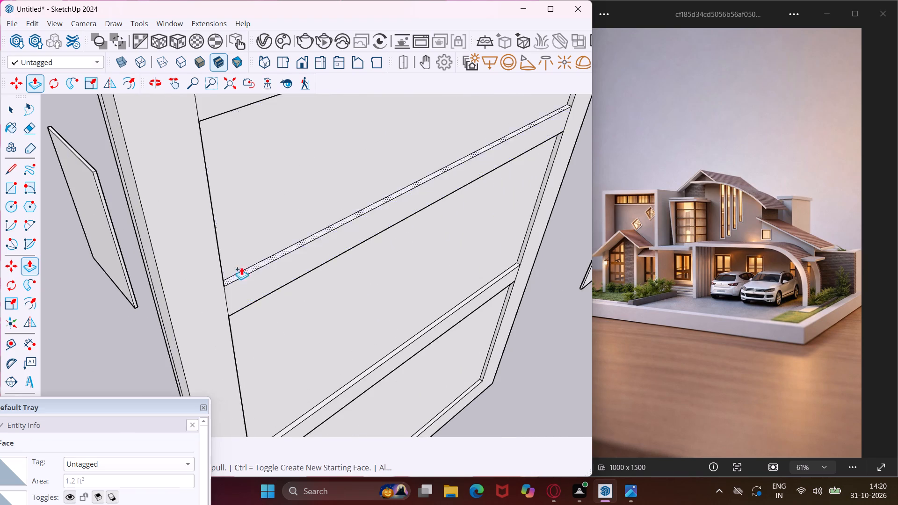
scroll(225, 246, "down", 7)
scroll(255, 368, "up", 9)
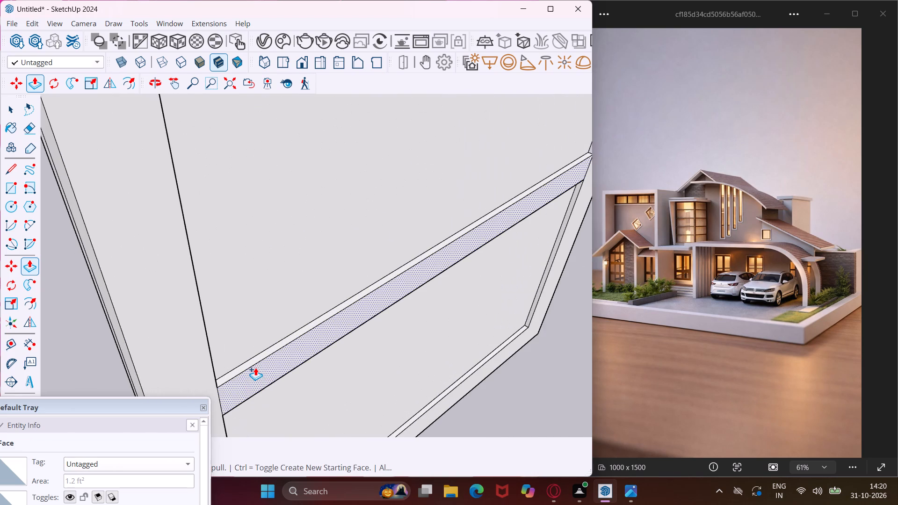
double_click(255, 368)
key("Escape")
key("space")
Examine the wider panel's frame from different sides, along with the plain window panels around it.
scroll(252, 295, "down", 8)
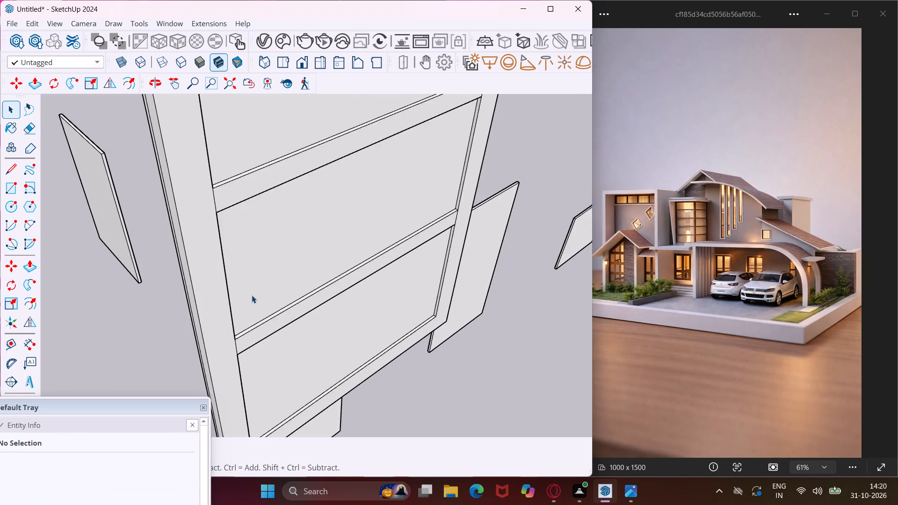
scroll(252, 295, "down", 6)
middle_click_drag(247, 295, 560, 296)
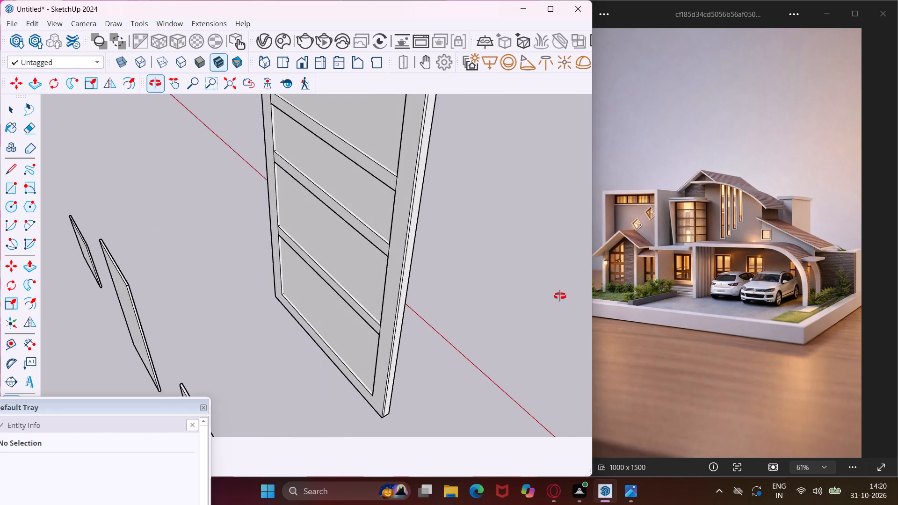
middle_click_drag(560, 296, 239, 283)
scroll(222, 276, "down", 3)
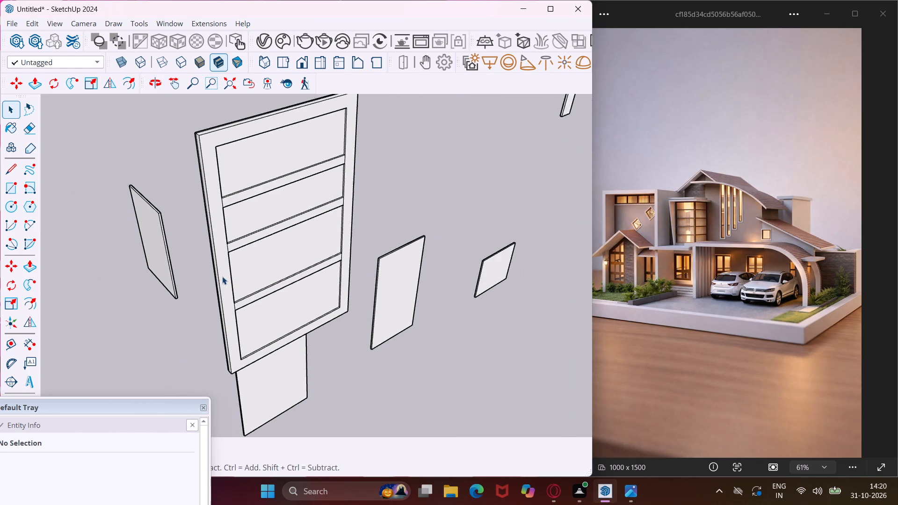
scroll(222, 276, "down", 7)
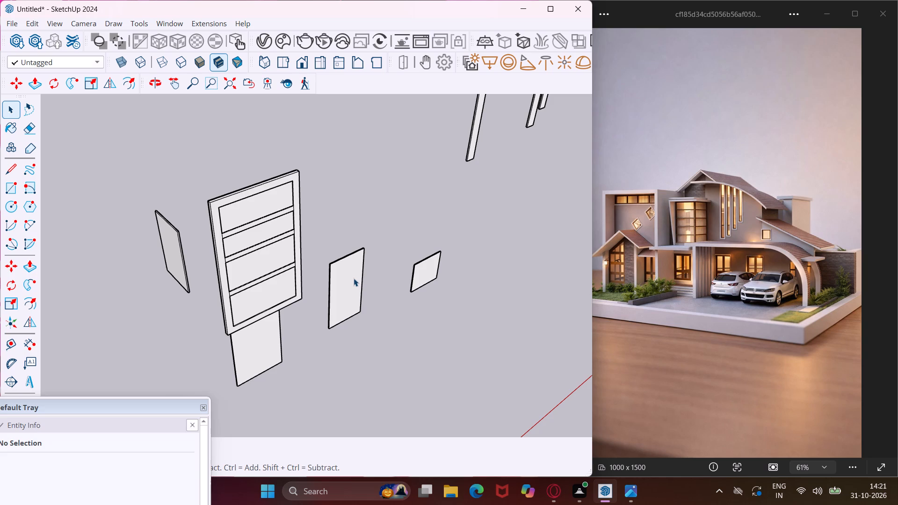
scroll(353, 277, "up", 5)
middle_click_drag(353, 277, 360, 222)
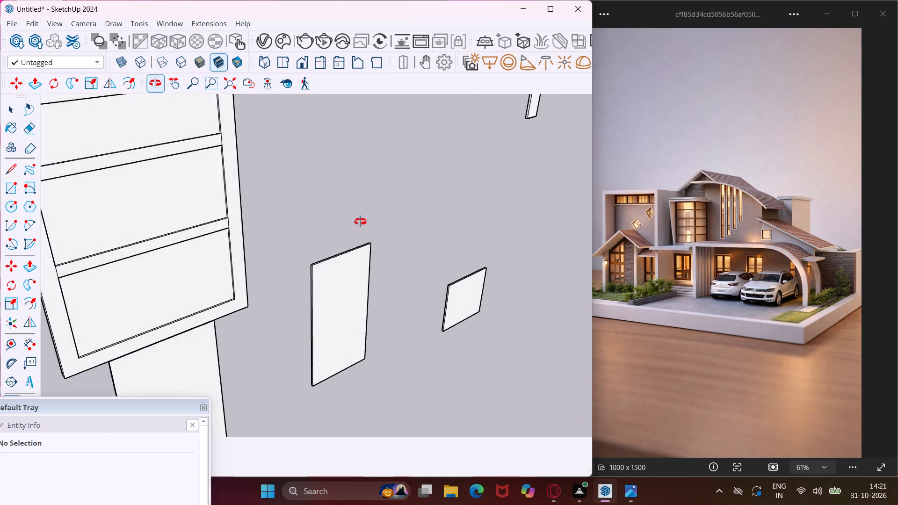
middle_click_drag(360, 222, 362, 213)
scroll(362, 213, "down", 4)
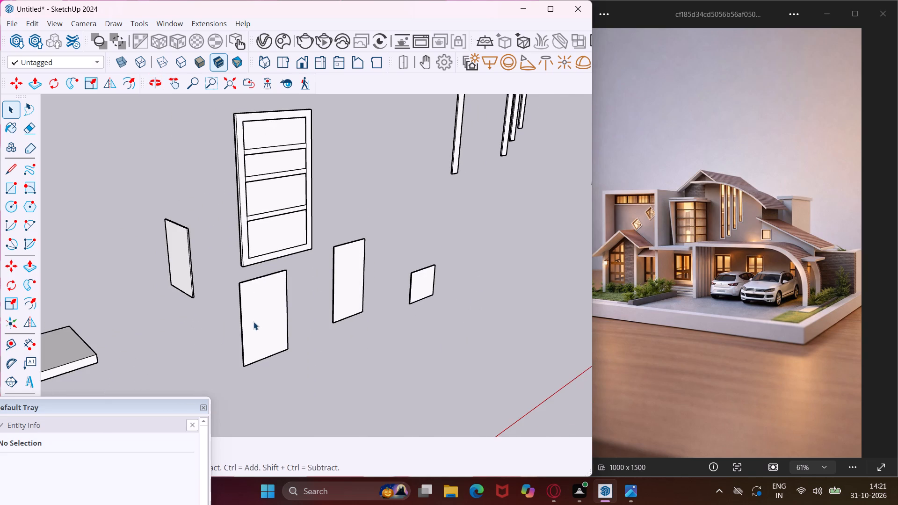
scroll(253, 322, "up", 4)
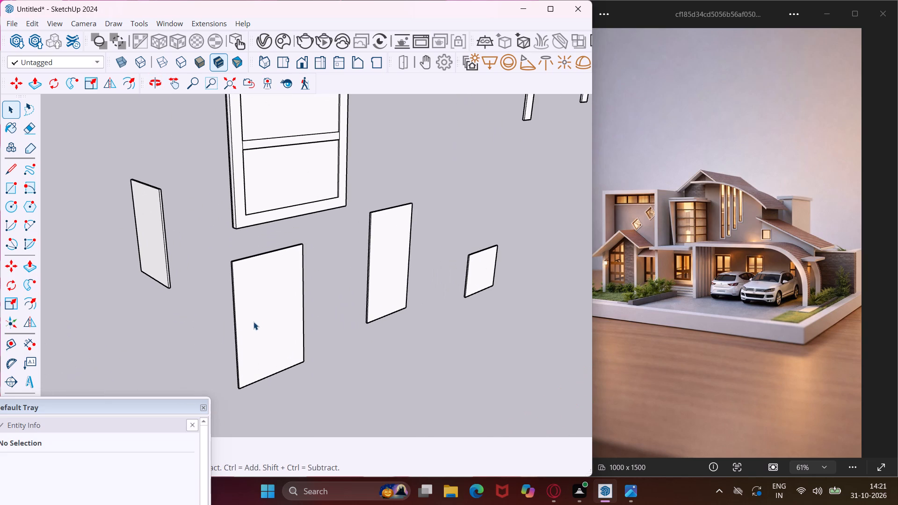
Examine the loose window panels alongside the house's ground-floor window openings.
middle_click_drag(253, 322, 269, 284)
scroll(269, 284, "down", 3)
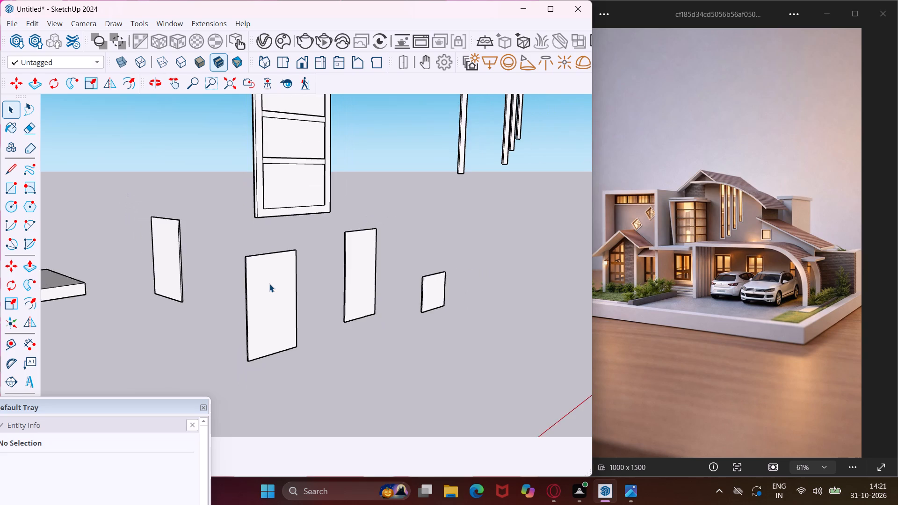
scroll(269, 284, "down", 11)
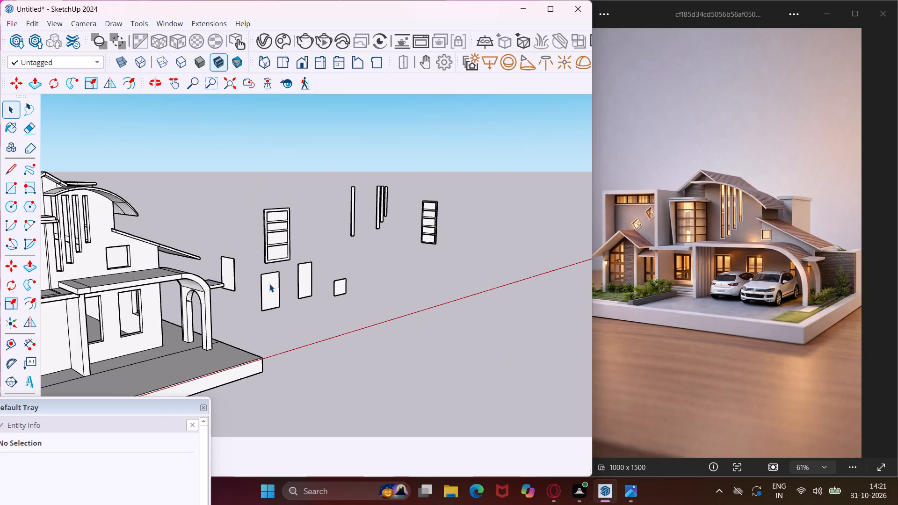
scroll(269, 284, "down", 4)
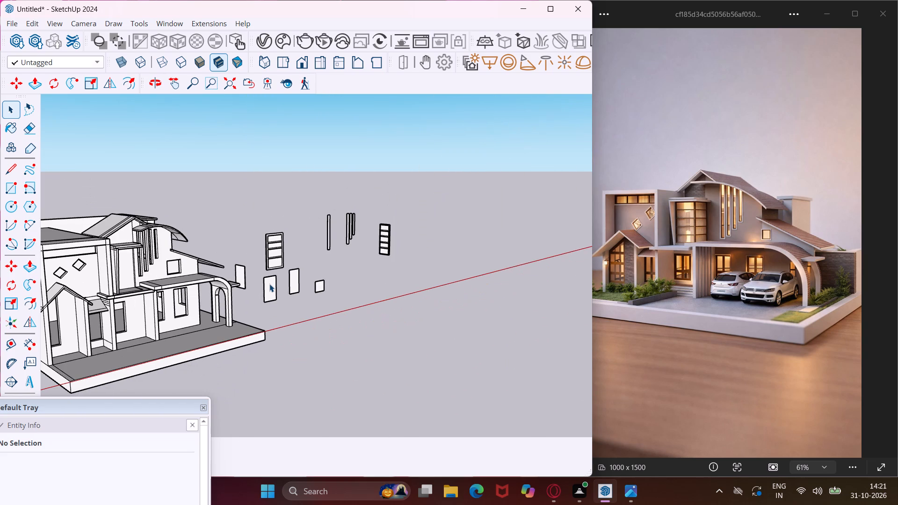
scroll(269, 284, "down", 1)
scroll(134, 319, "up", 4)
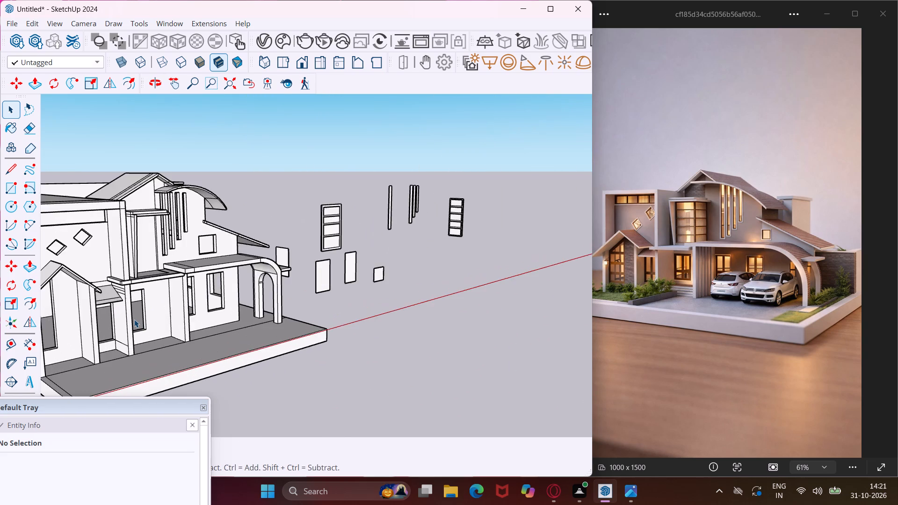
scroll(134, 319, "up", 6)
middle_click_drag(141, 321, 61, 310)
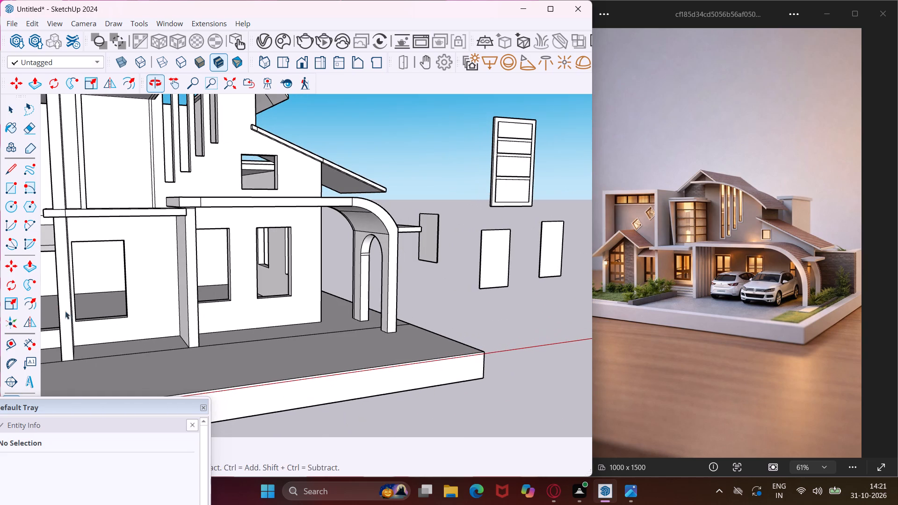
scroll(507, 255, "up", 9)
Offset the outline of the plain panel below the wider framed panel inward to form a narrow border.
left_click(496, 262)
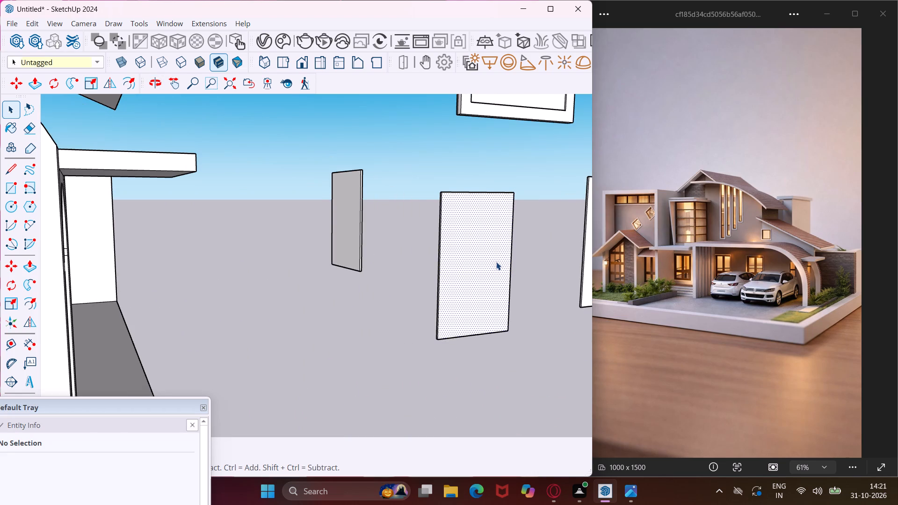
left_click(35, 303)
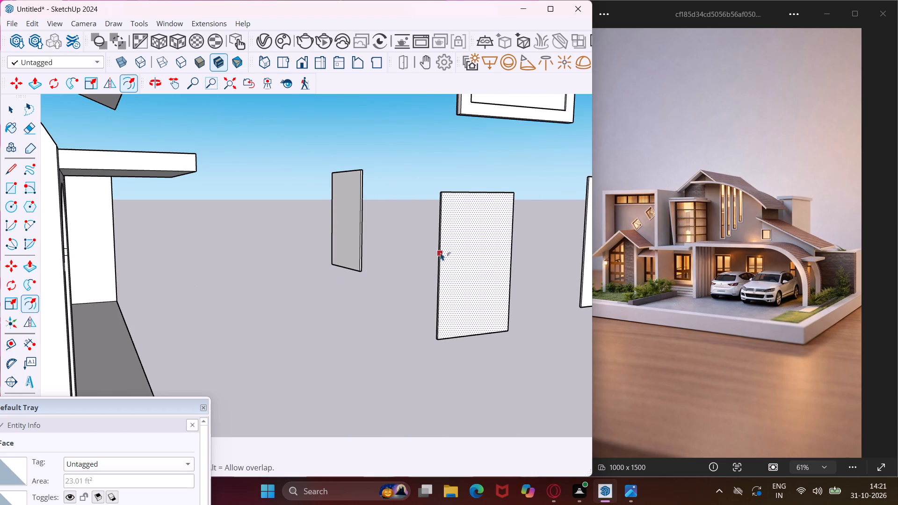
scroll(450, 250, "up", 4)
left_click(450, 250)
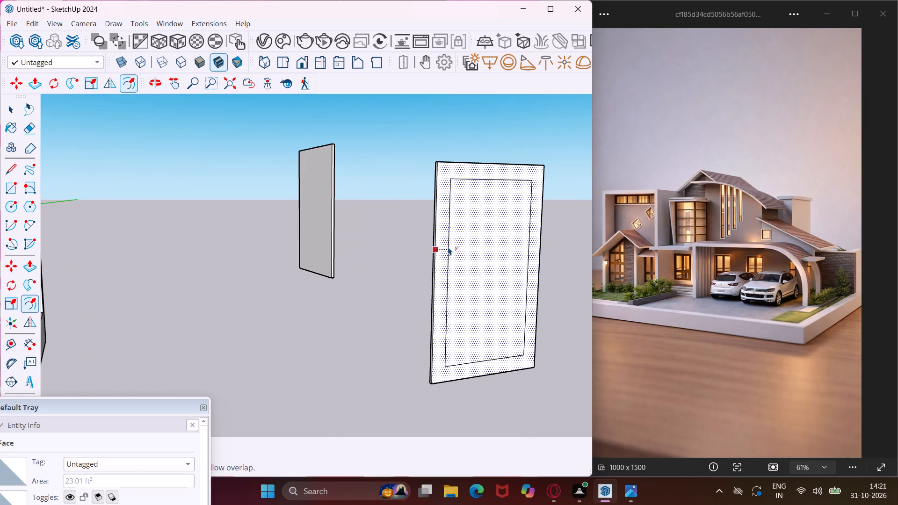
left_click(446, 247)
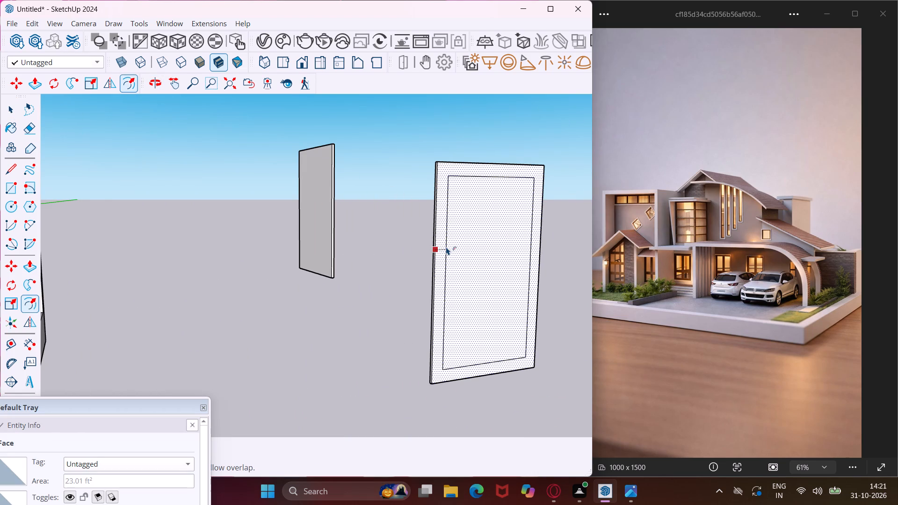
type("`")
key("space")
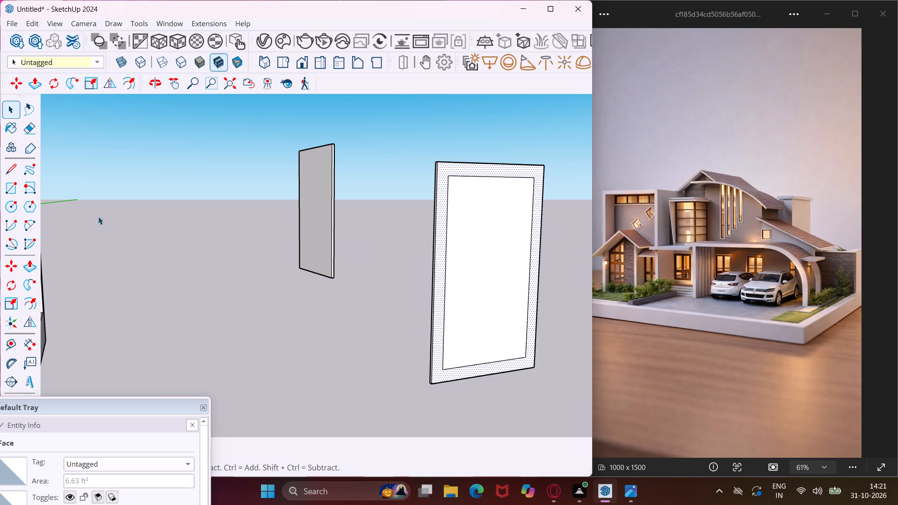
Draw two crossing divider rectangles inside the border, one full-height near the middle and one full-width in the lower part.
left_click(18, 187)
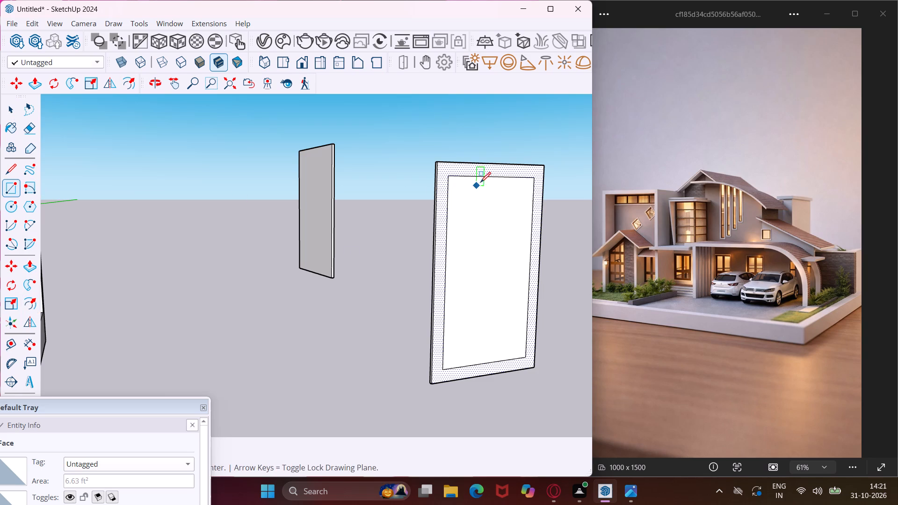
left_click(483, 178)
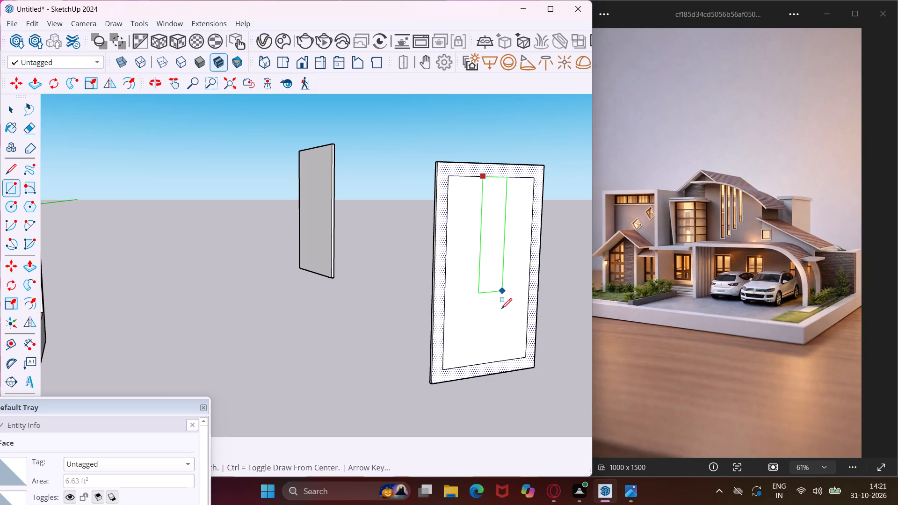
scroll(492, 356, "up", 4)
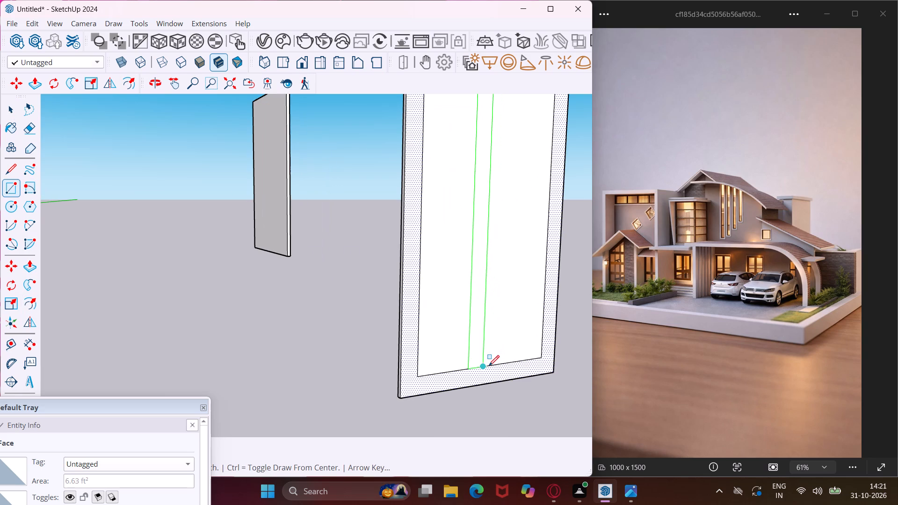
left_click(488, 366)
scroll(468, 330, "down", 4)
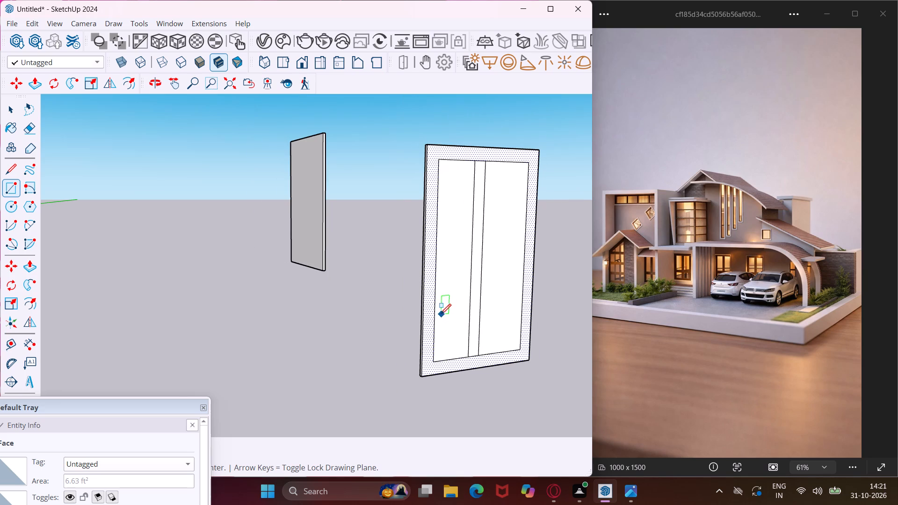
left_click(435, 311)
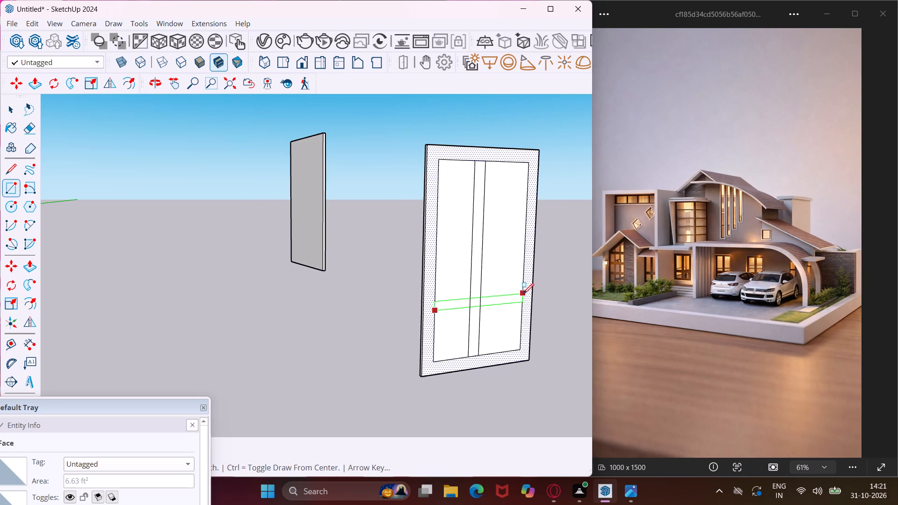
left_click(523, 294)
key("Escape")
key("space")
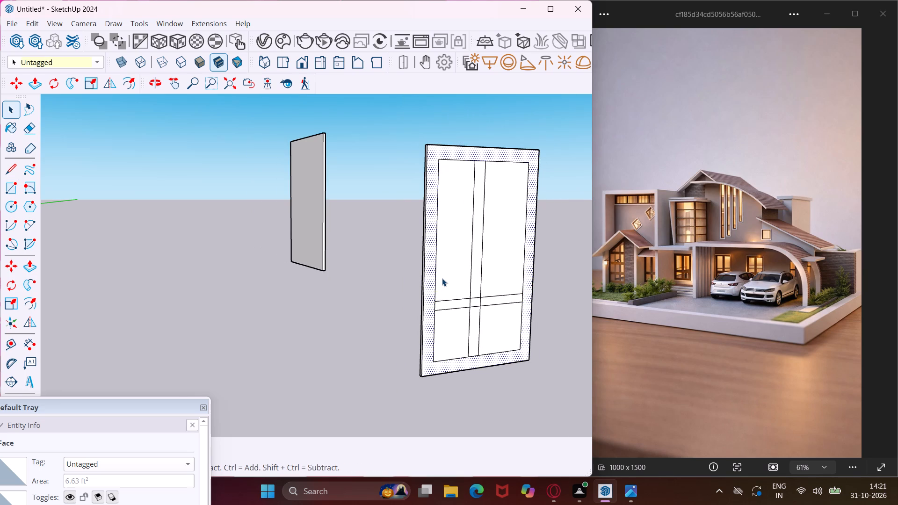
Push/Pull the panel's border face slightly outward to raise the frame.
scroll(428, 195, "up", 5)
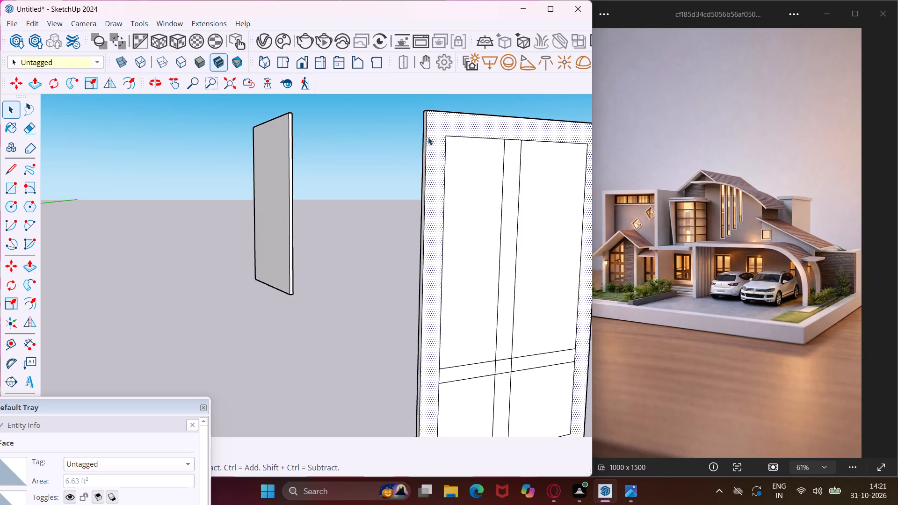
middle_click_drag(428, 139, 446, 240)
scroll(453, 157, "up", 4)
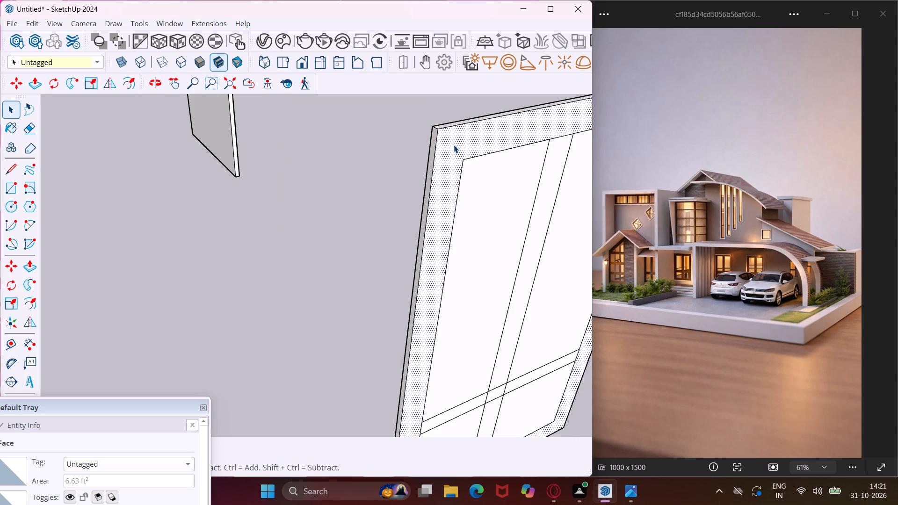
key("p")
left_click(454, 145)
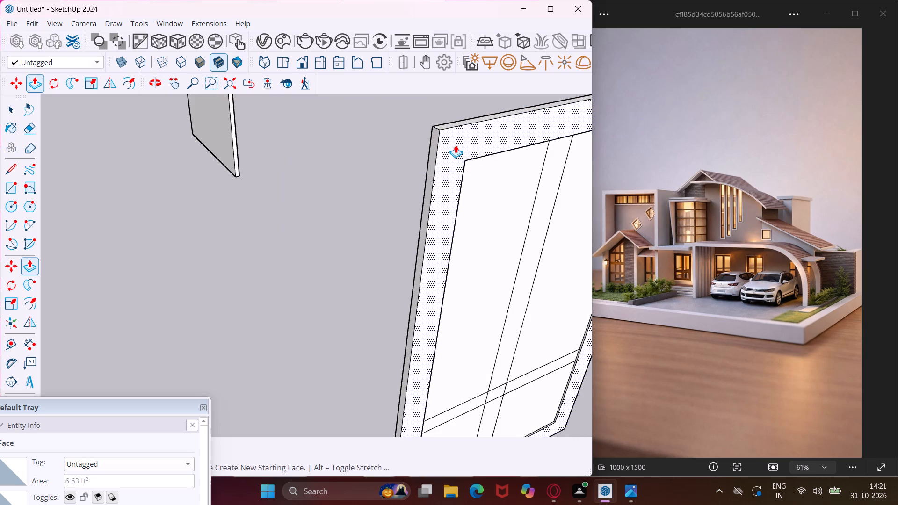
left_click(456, 145)
key("Escape")
Repeat the border's Push/Pull depth on every segment of the vertical and horizontal dividers, including their crossing.
double_click(536, 237)
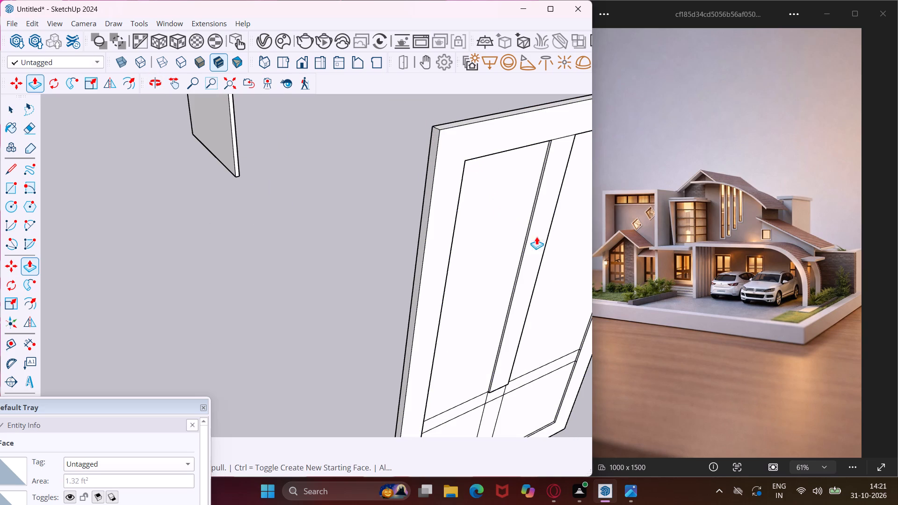
scroll(490, 404, "up", 10)
double_click(489, 390)
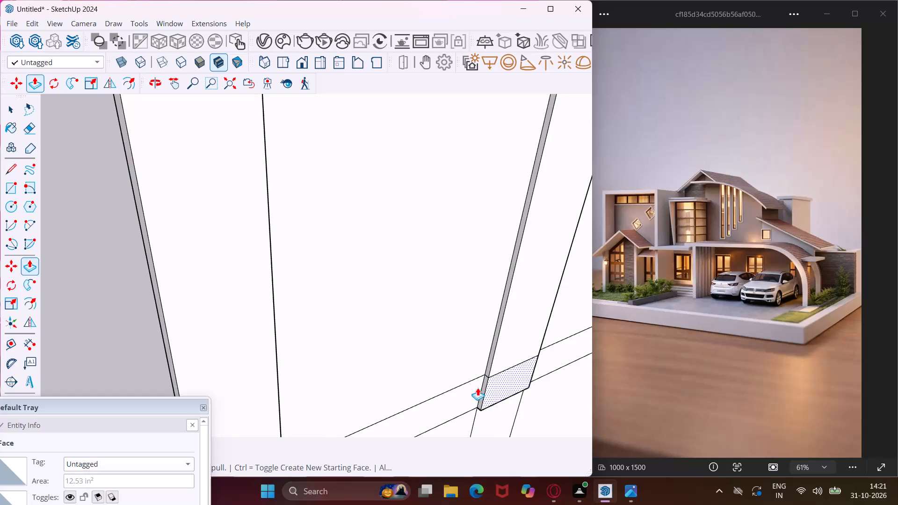
double_click(471, 388)
double_click(549, 361)
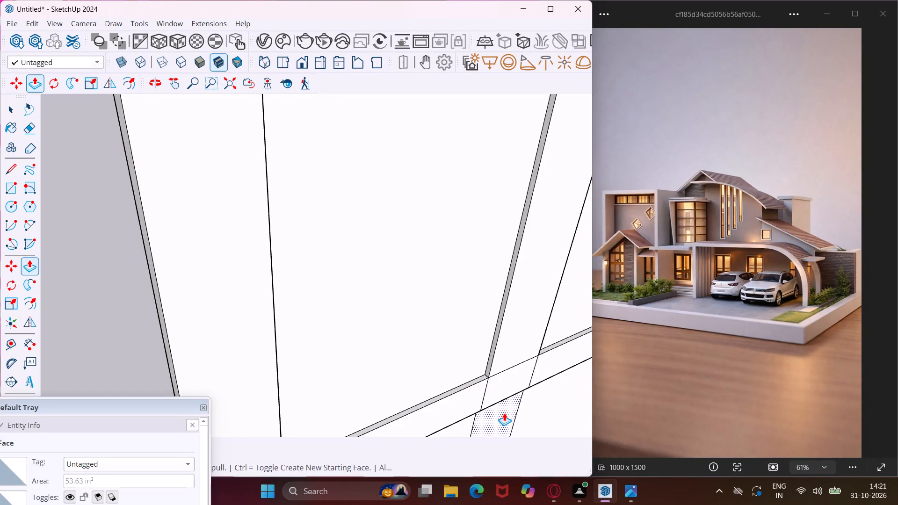
double_click(504, 413)
Push/Pull the same panel's border face further outward as an added layer.
scroll(486, 332, "down", 8)
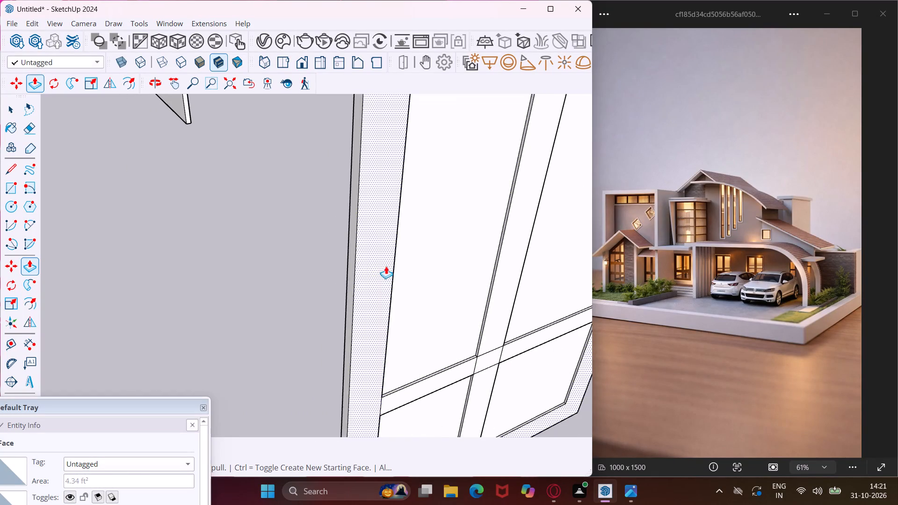
left_click(373, 260)
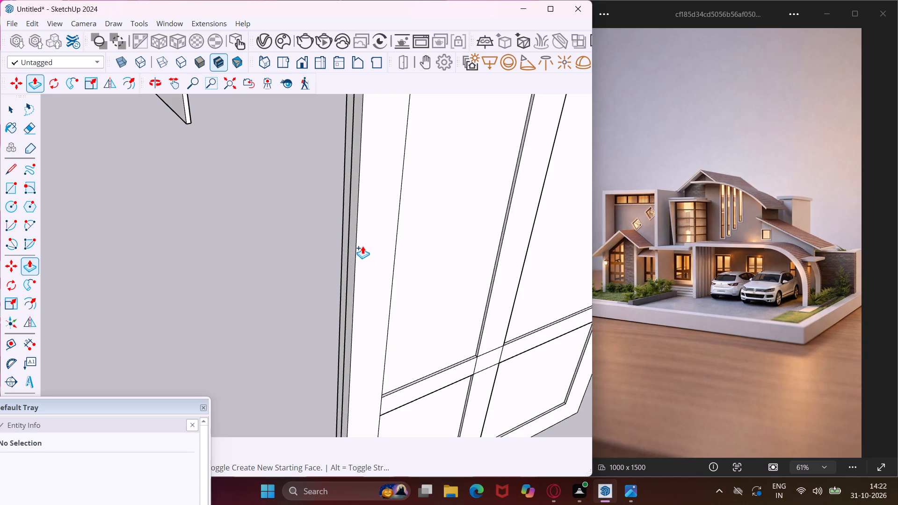
left_click(365, 248)
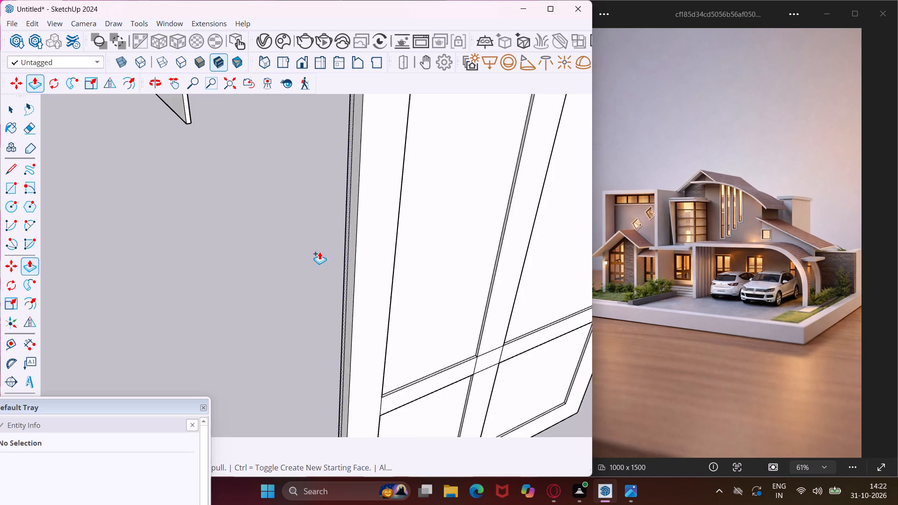
Repeat the border's added-layer Push/Pull depth on all segments of the crossing dividers.
scroll(310, 252, "down", 5)
scroll(392, 167, "up", 5)
double_click(392, 167)
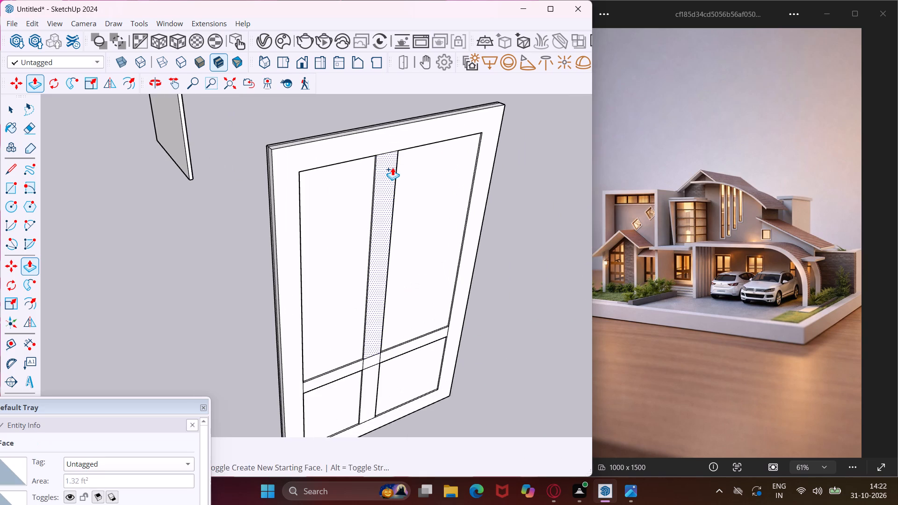
scroll(370, 363, "up", 10)
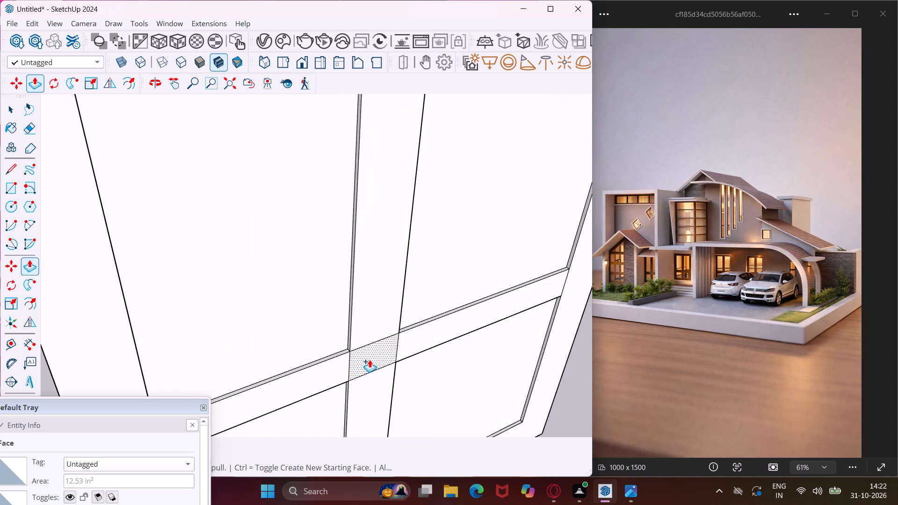
double_click(369, 360)
double_click(410, 337)
double_click(374, 375)
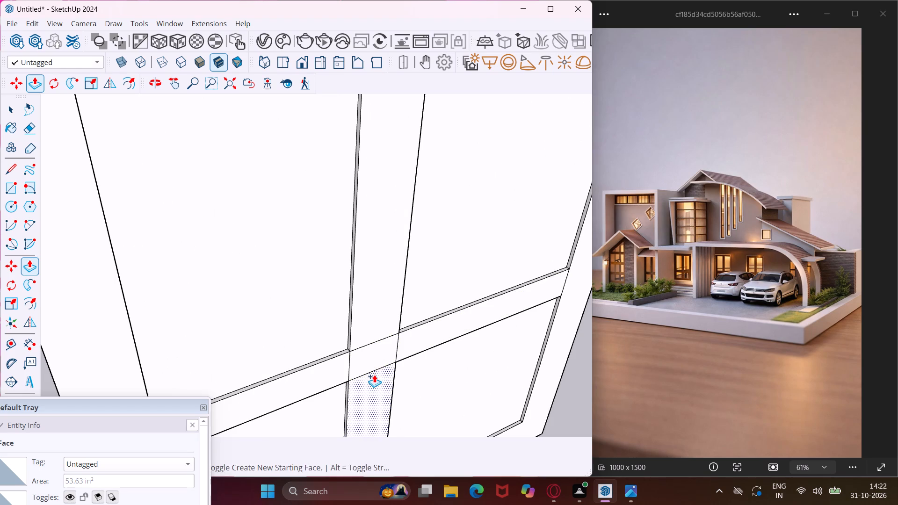
double_click(339, 365)
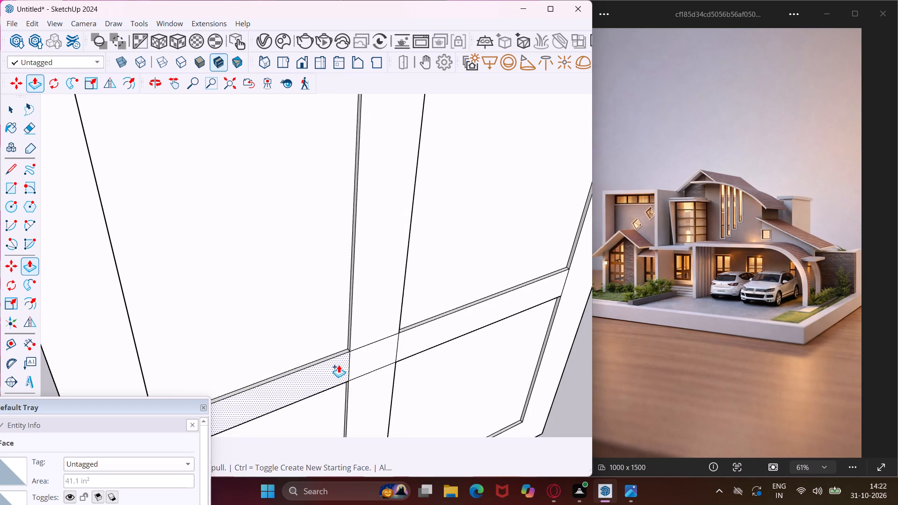
scroll(339, 365, "down", 18)
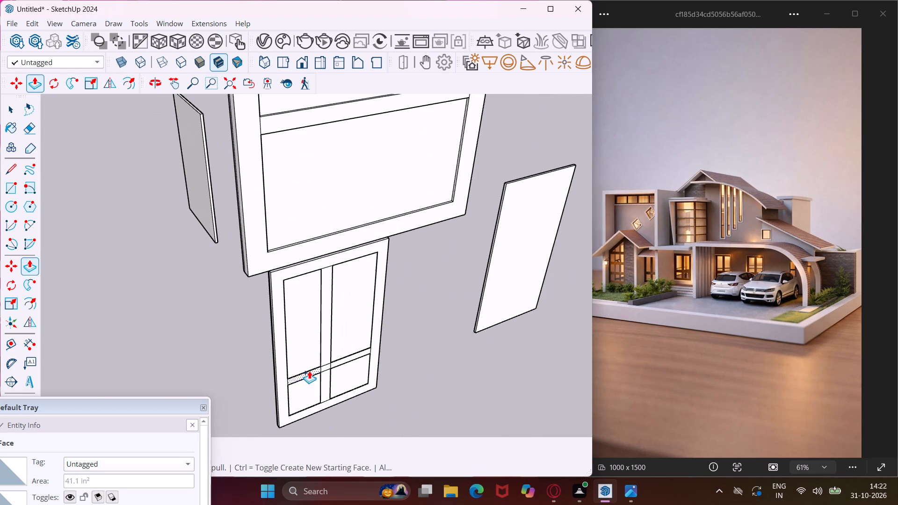
scroll(309, 371, "down", 11)
key("Escape")
key("space")
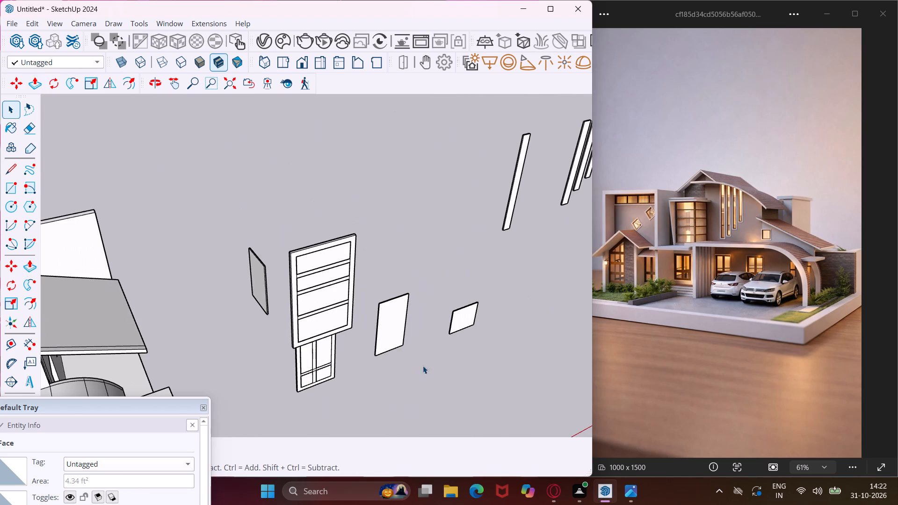
Offset the front face of the tall plain panel slightly inward to outline a narrow frame border.
scroll(462, 318, "up", 5)
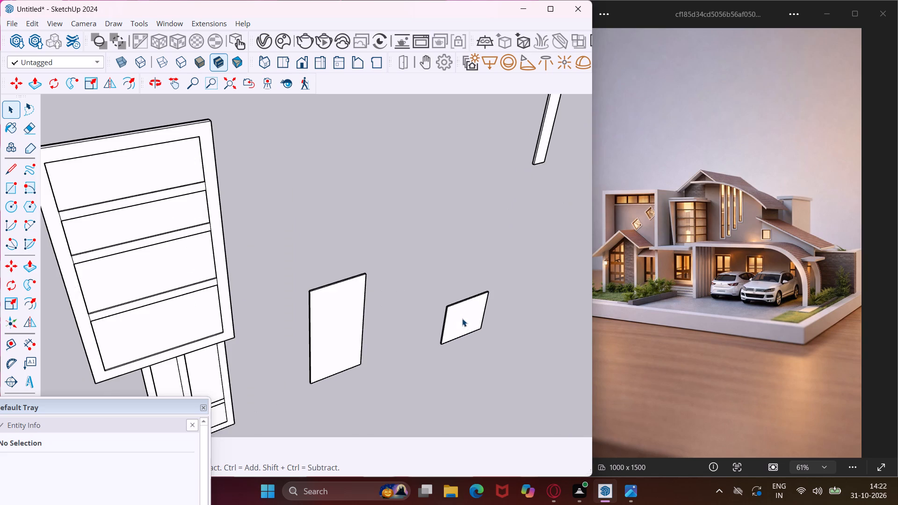
scroll(314, 324, "up", 5)
middle_click_drag(329, 337, 327, 331)
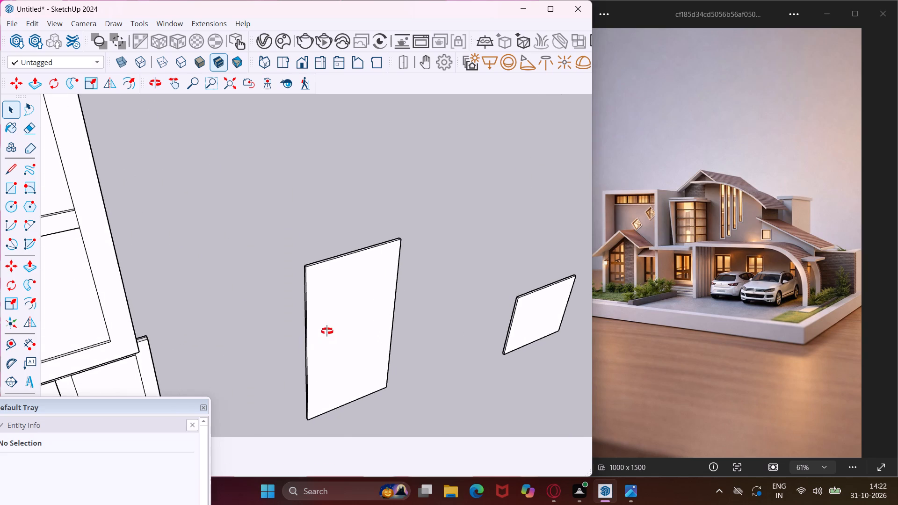
middle_click_drag(327, 331, 326, 291)
scroll(327, 288, "down", 5)
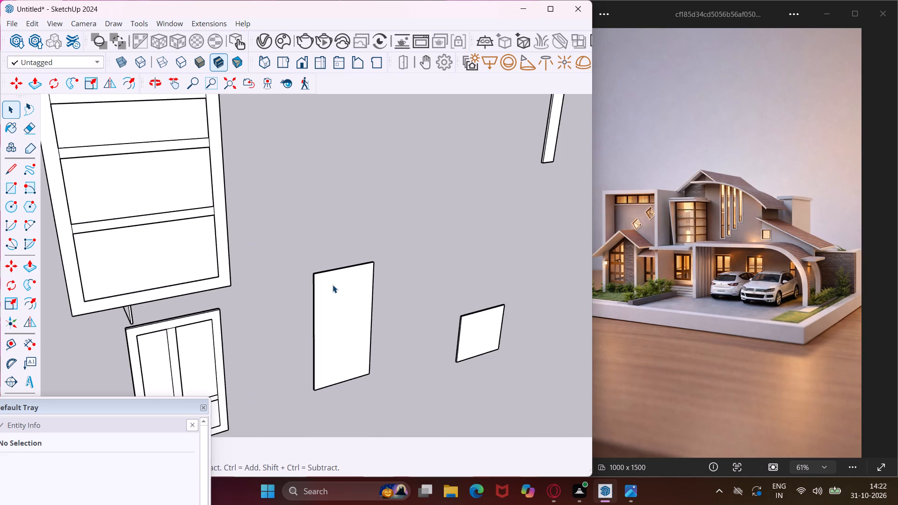
scroll(335, 330, "up", 3)
middle_click_drag(335, 330, 333, 314)
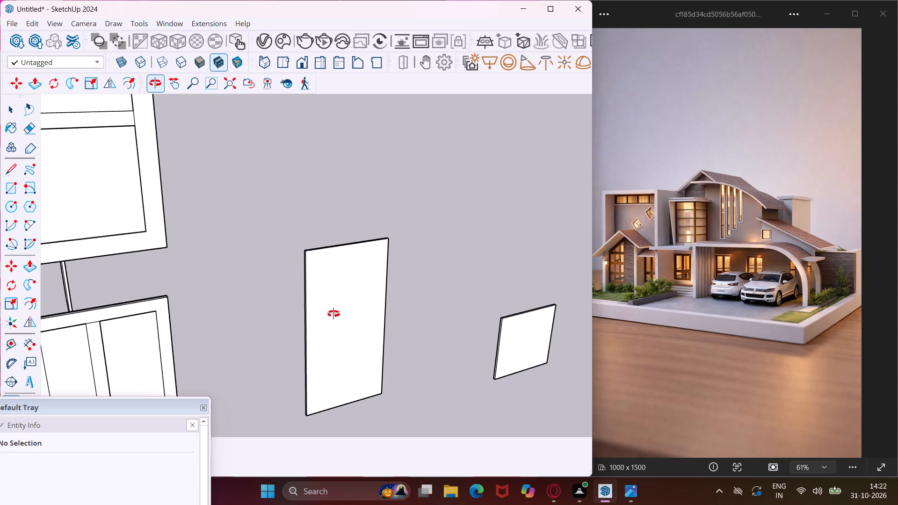
middle_click_drag(333, 314, 337, 296)
left_click(337, 315)
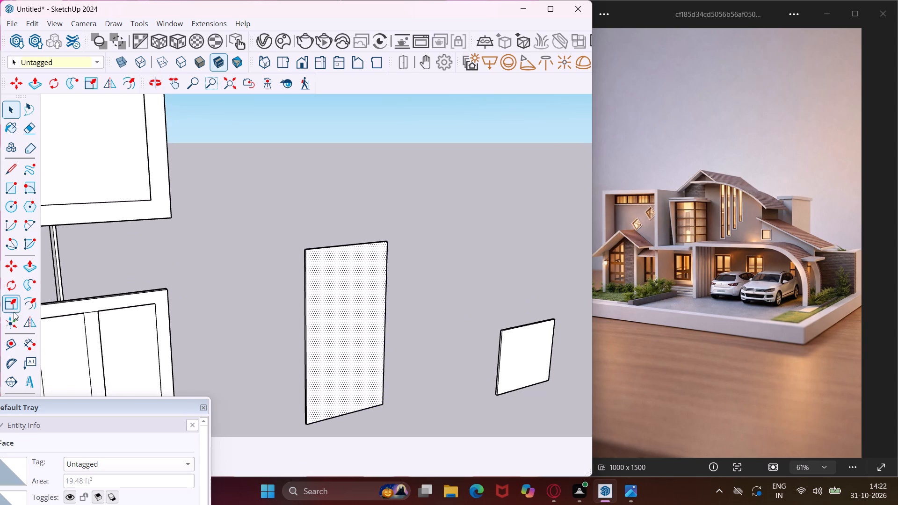
left_click(24, 305)
scroll(304, 350, "up", 4)
left_click(308, 352)
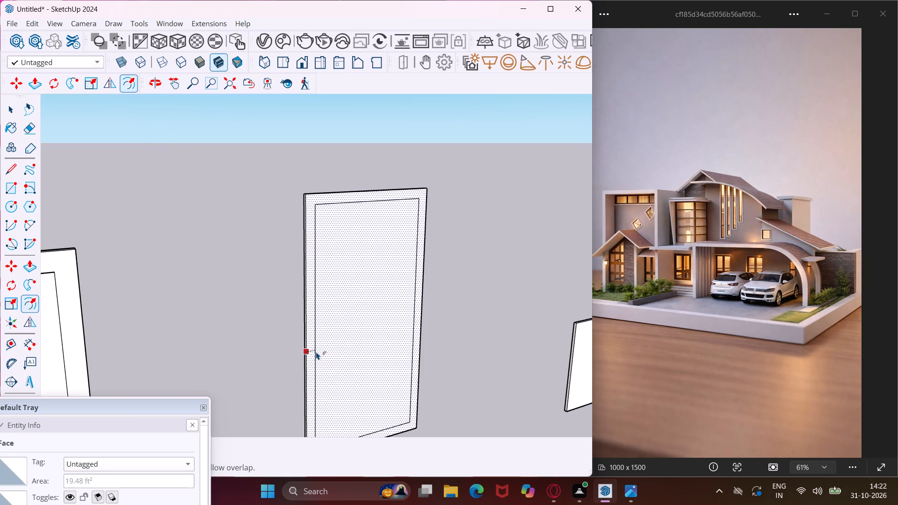
left_click(317, 352)
key("Escape")
key("space")
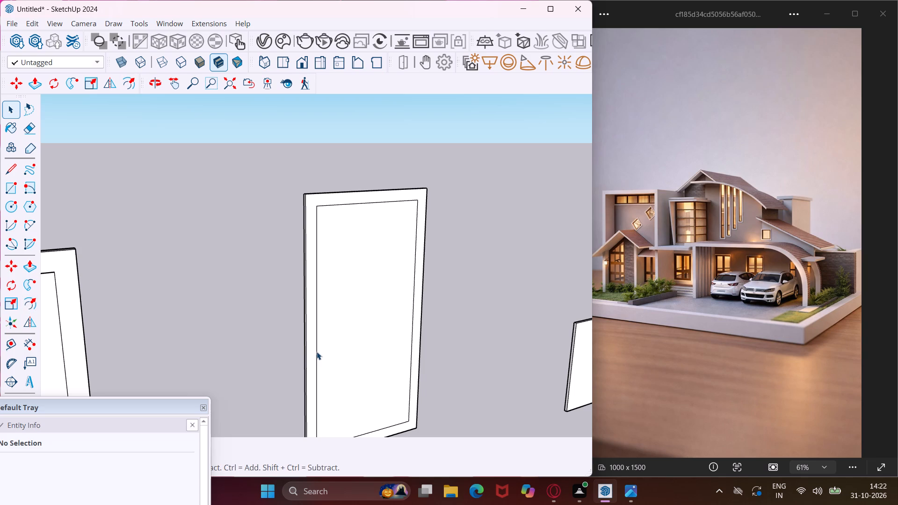
Draw a narrow full-height rectangle from the midpoint of the inner frame's top edge as the tall panel's vertical divider.
scroll(322, 306, "down", 6)
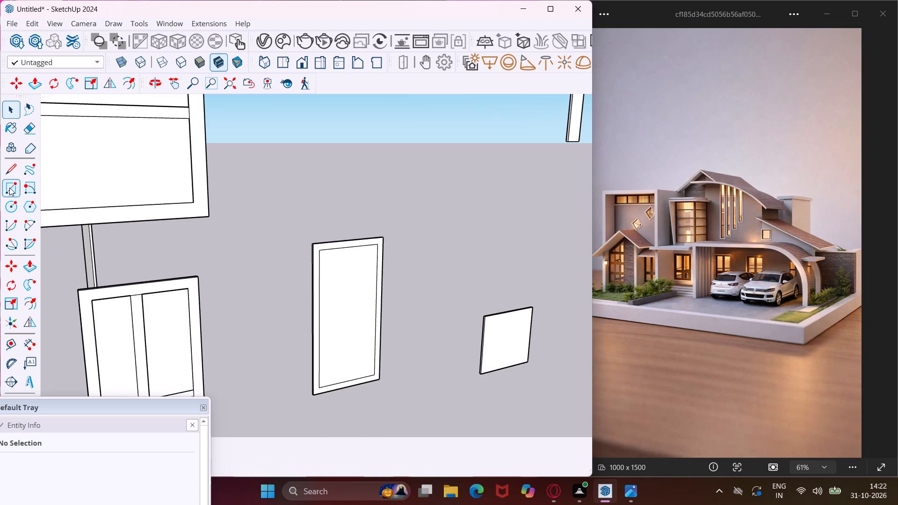
left_click(9, 188)
scroll(350, 245, "up", 2)
left_click(350, 245)
scroll(351, 411, "up", 2)
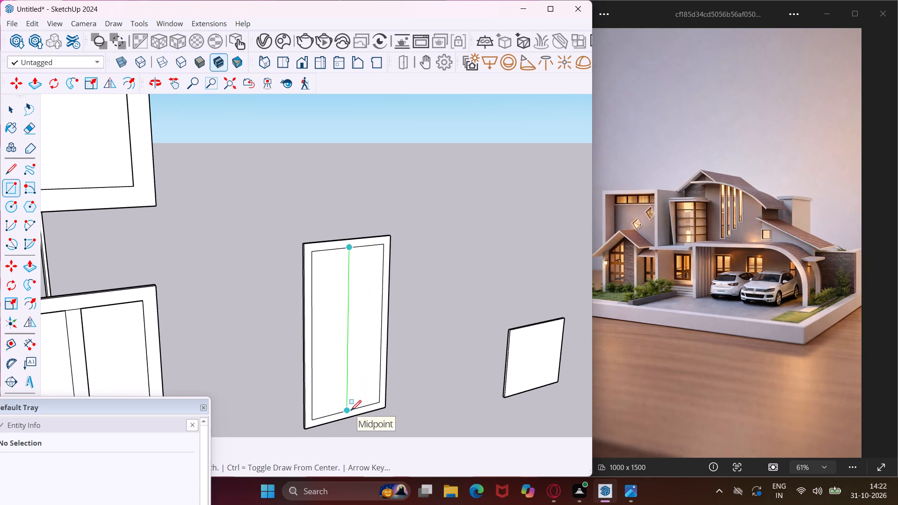
scroll(351, 411, "up", 6)
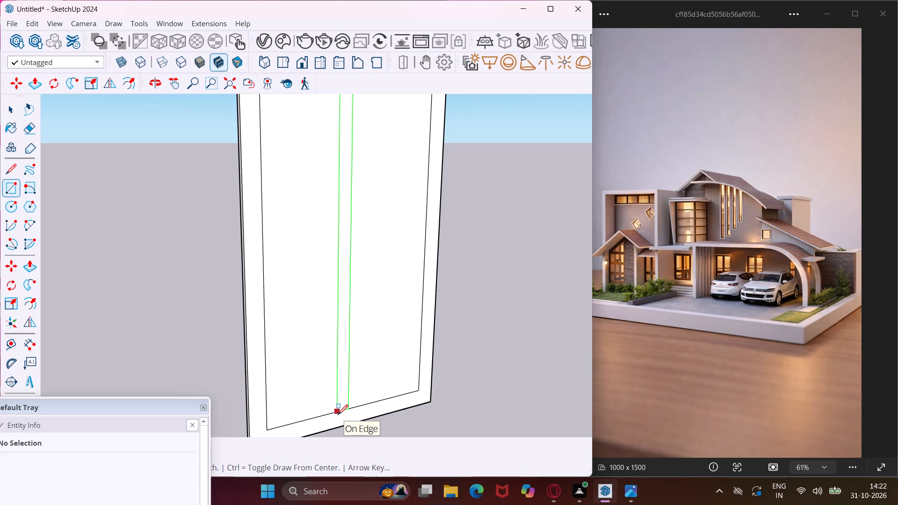
left_click(338, 415)
Draw a narrow horizontal divider rectangle across the full inner width of the tall panel, below mid-height and crossing the vertical divider.
scroll(314, 379, "down", 5)
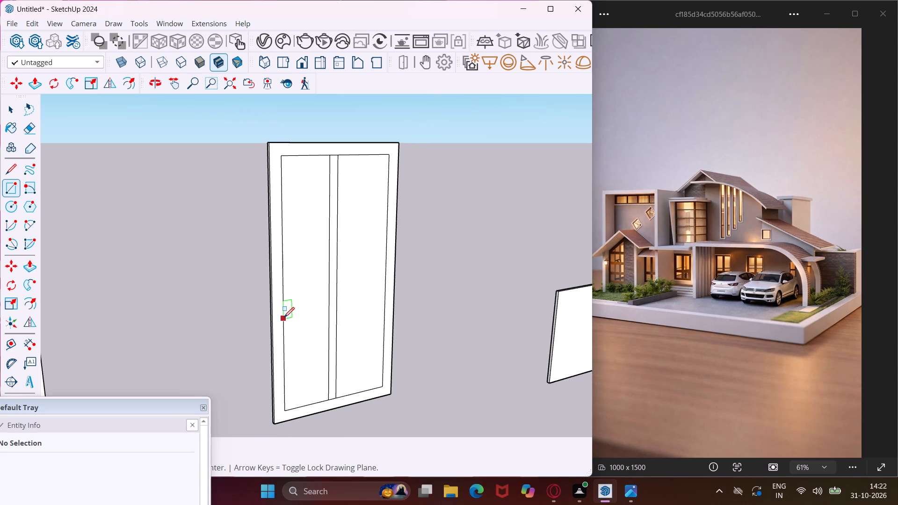
left_click(285, 314)
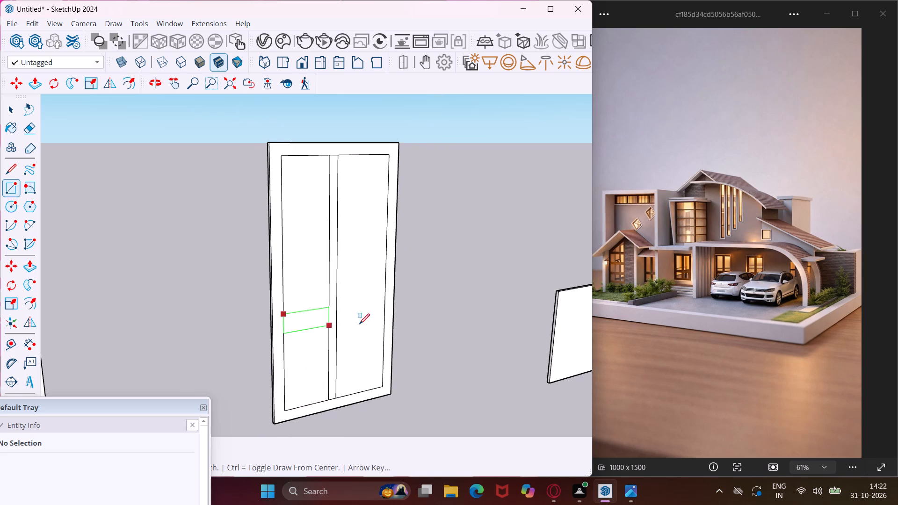
left_click(386, 308)
key("Escape")
key("space")
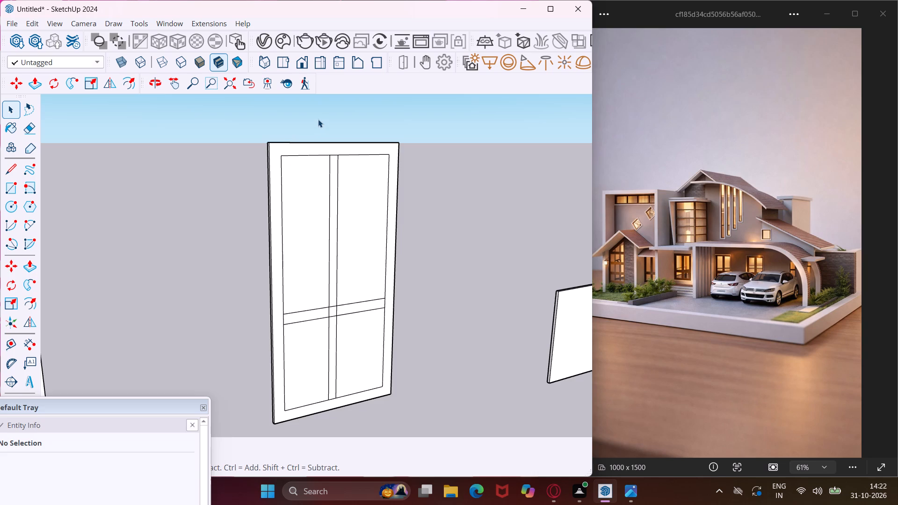
Push/Pull the tall panel's border face slightly outward to raise the frame.
scroll(287, 151, "up", 5)
middle_click_drag(277, 149, 316, 213)
scroll(313, 208, "up", 1)
scroll(287, 173, "up", 2)
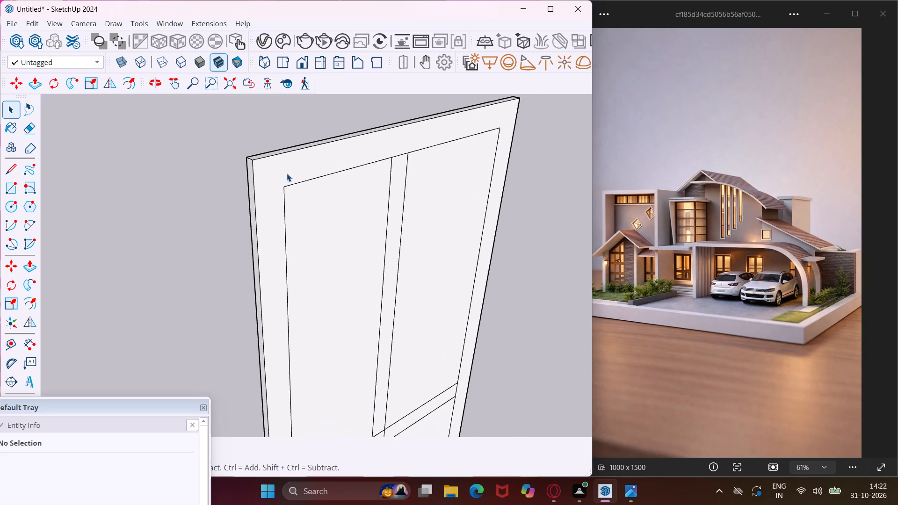
scroll(287, 173, "up", 2)
left_click(283, 173)
key("p")
left_click(283, 173)
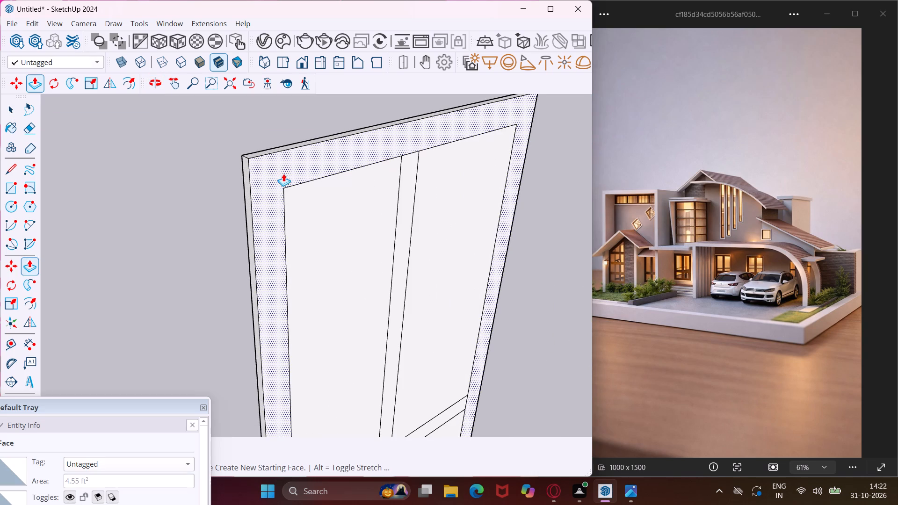
left_click(285, 175)
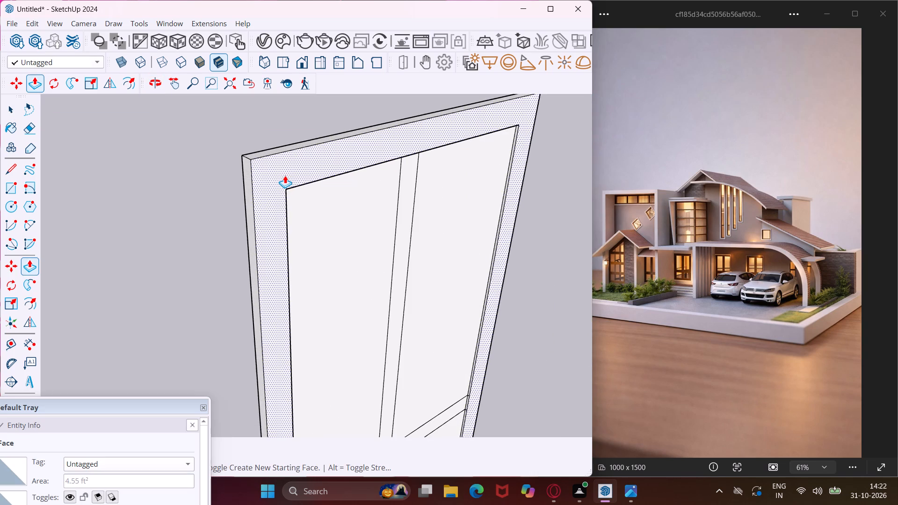
key("Escape")
Repeat the border's Push/Pull depth on all segments of the tall panel's crossing dividers, including the crossing itself.
double_click(405, 180)
scroll(354, 149, "down", 6)
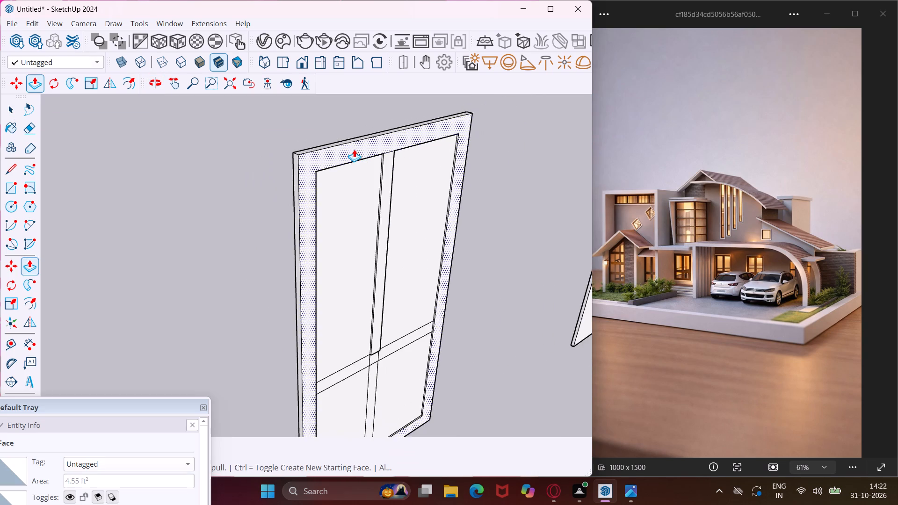
scroll(355, 166, "down", 3)
scroll(376, 317, "up", 10)
double_click(366, 320)
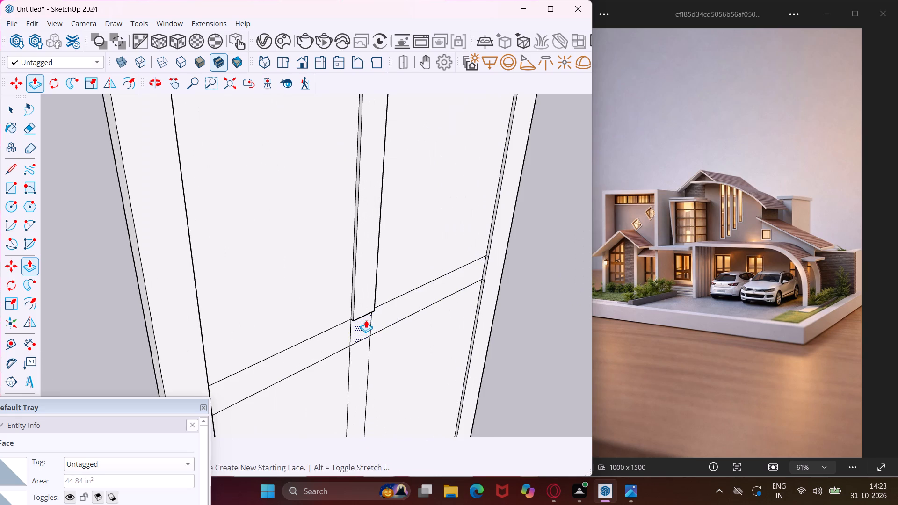
double_click(395, 305)
double_click(362, 347)
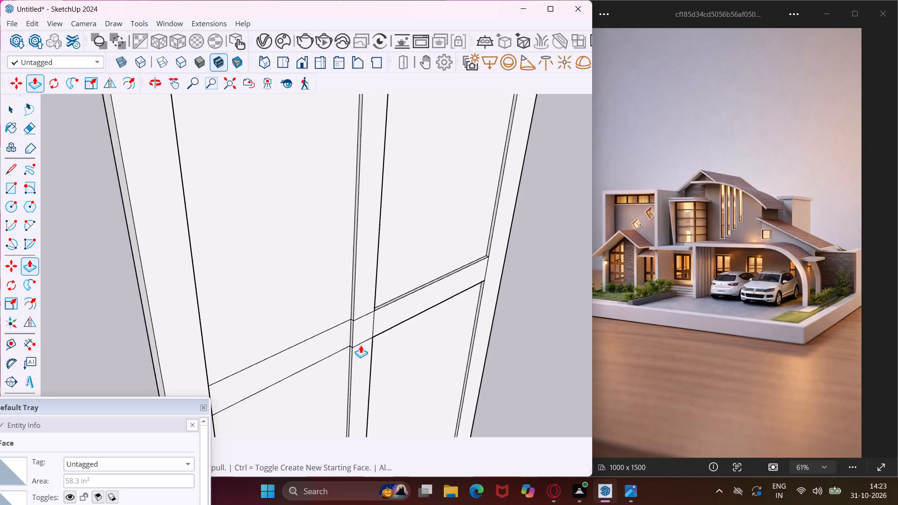
double_click(343, 333)
scroll(356, 317, "down", 5)
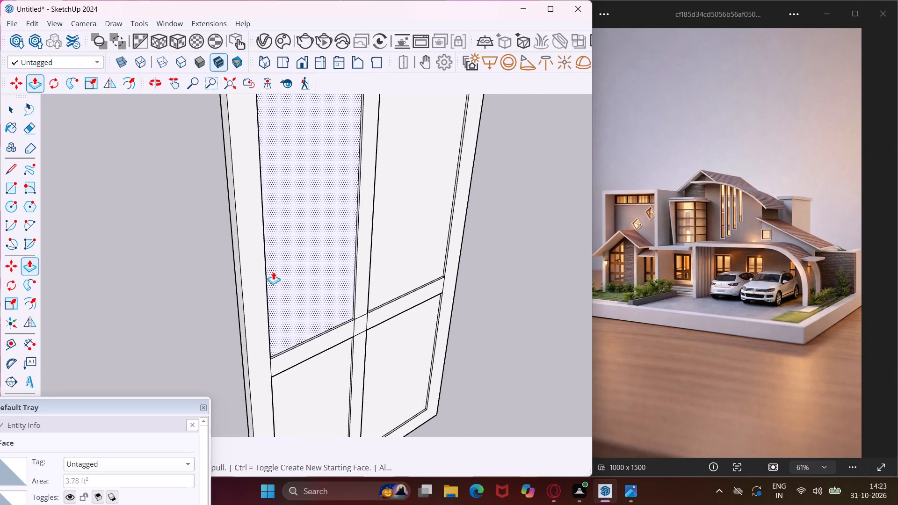
Push/Pull the tall panel's border face further outward as an added layer.
middle_click_drag(247, 274, 326, 303)
scroll(315, 291, "up", 5)
left_click(317, 290)
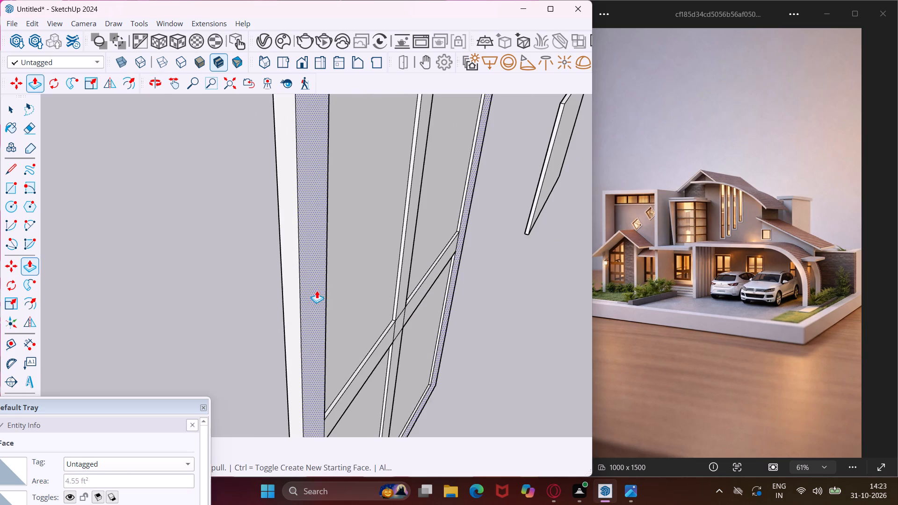
left_click(293, 289)
Repeat the border's added-layer Push/Pull depth on all segments of the tall panel's crossing dividers.
scroll(404, 291, "up", 4)
double_click(404, 291)
double_click(421, 304)
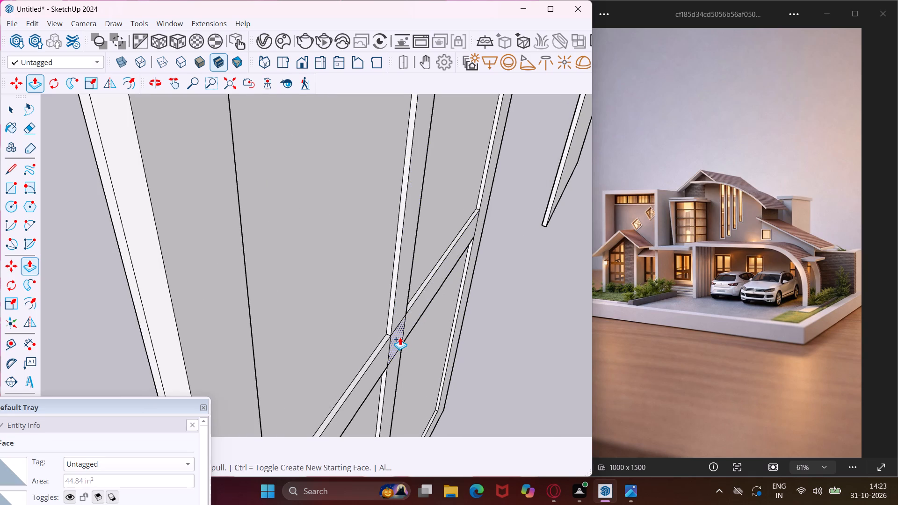
double_click(399, 338)
double_click(398, 360)
double_click(383, 357)
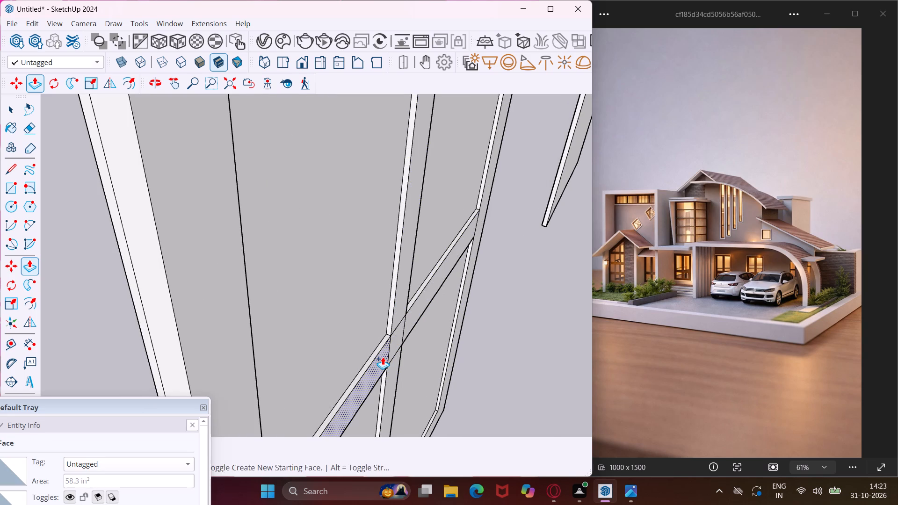
scroll(299, 336, "down", 19)
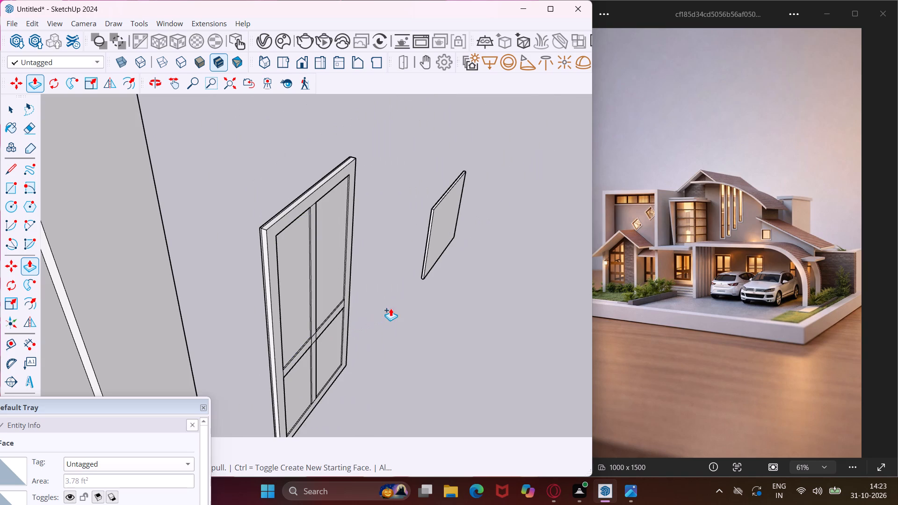
middle_click_drag(385, 307, 678, 353)
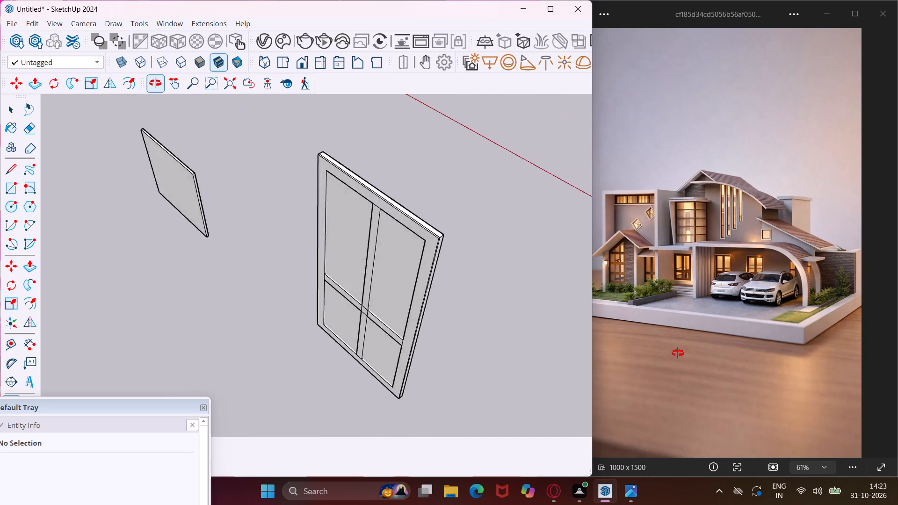
middle_click_drag(678, 353, 339, 349)
key("Escape")
key("space")
Offset the front face of the smaller plain panel beside it inward to outline a narrow frame border.
scroll(175, 229, "down", 4)
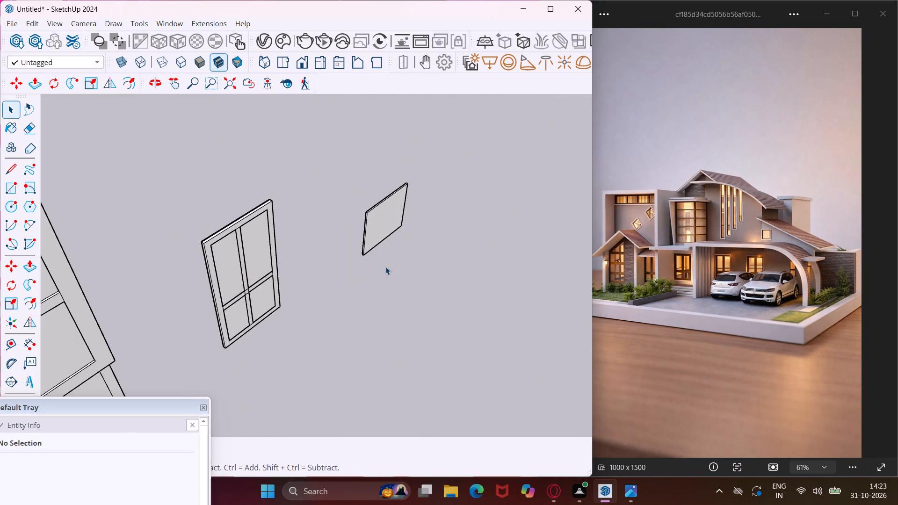
scroll(388, 195, "up", 11)
middle_click_drag(402, 253, 352, 214)
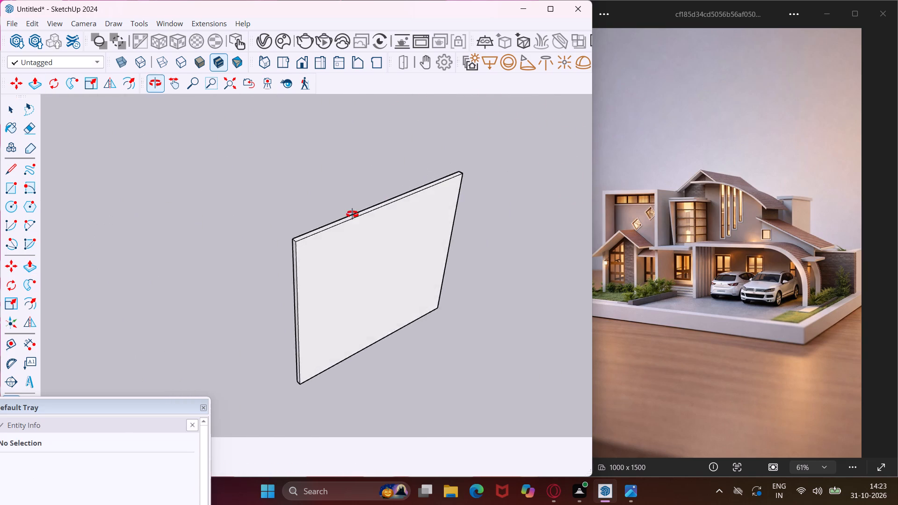
middle_click_drag(352, 214, 337, 196)
left_click(330, 310)
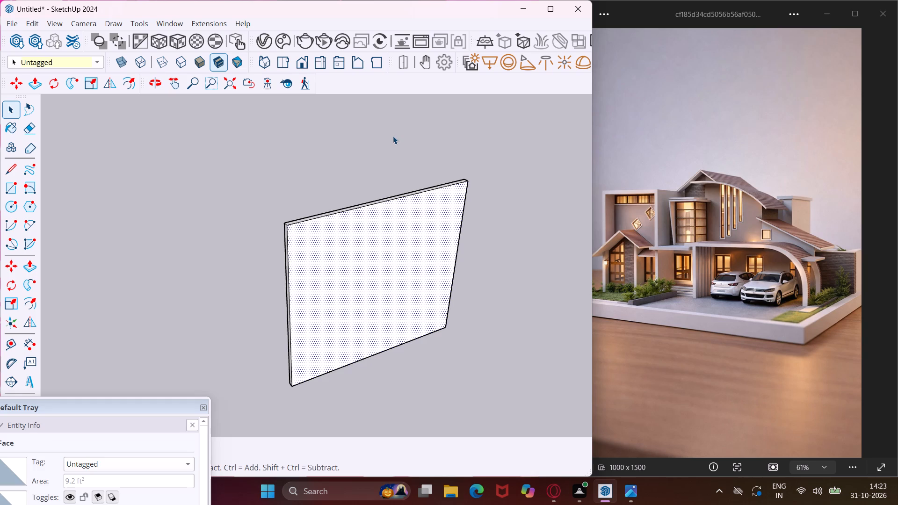
left_click(27, 307)
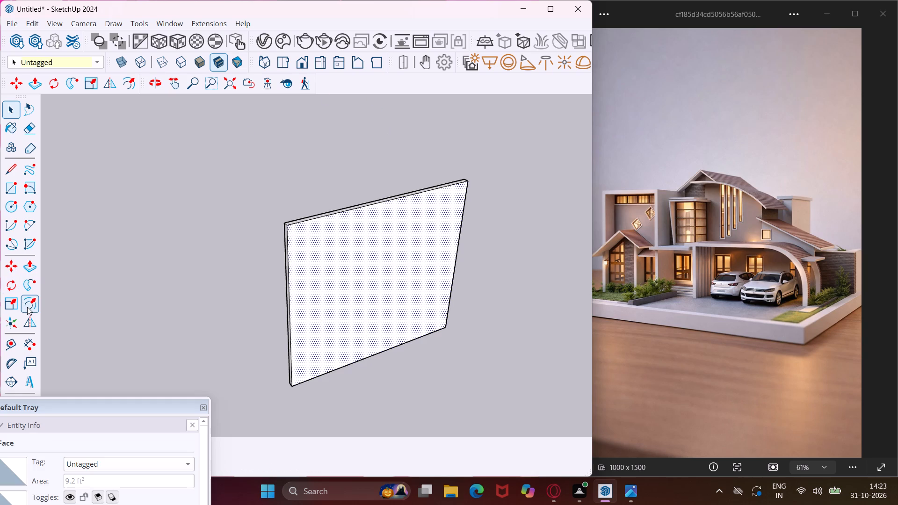
scroll(297, 249, "up", 3)
left_click(298, 248)
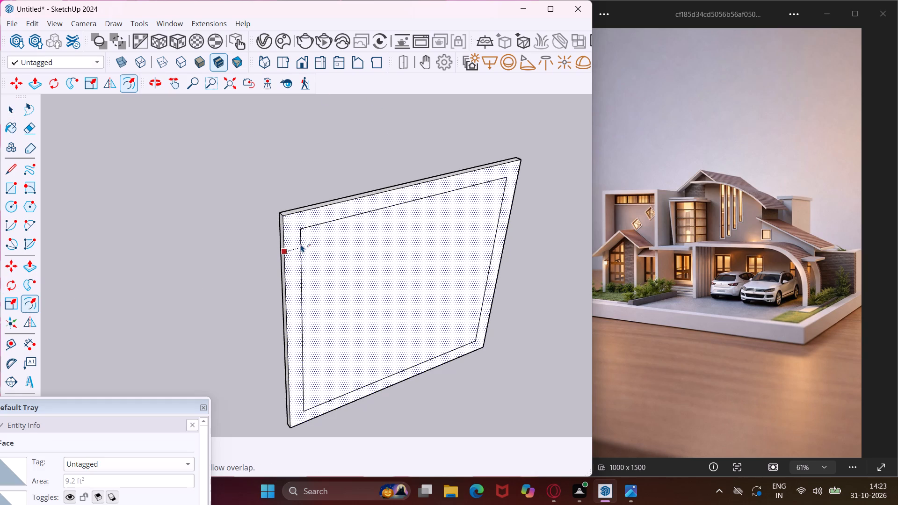
left_click(301, 244)
key("Escape")
key("space")
Push/Pull the smaller panel's border face slightly outward to raise the frame.
scroll(290, 241, "up", 4)
left_click(290, 235)
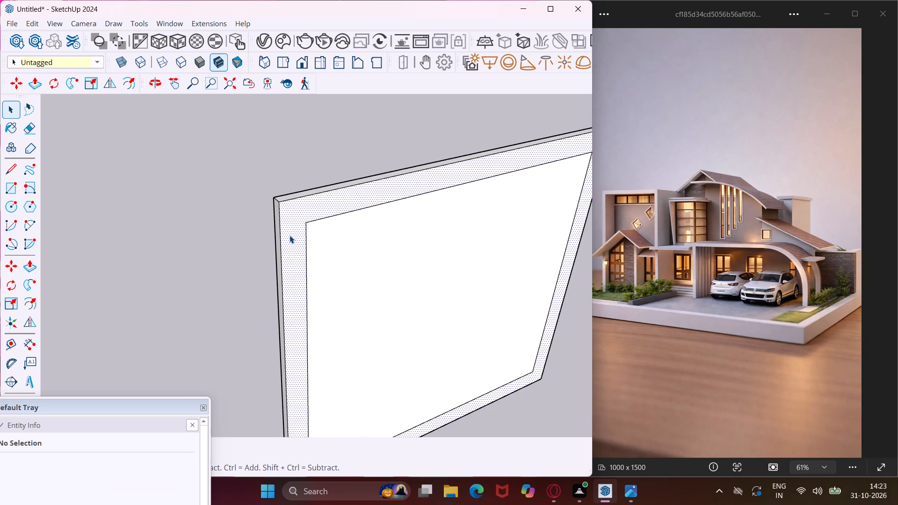
key("p")
left_click(290, 235)
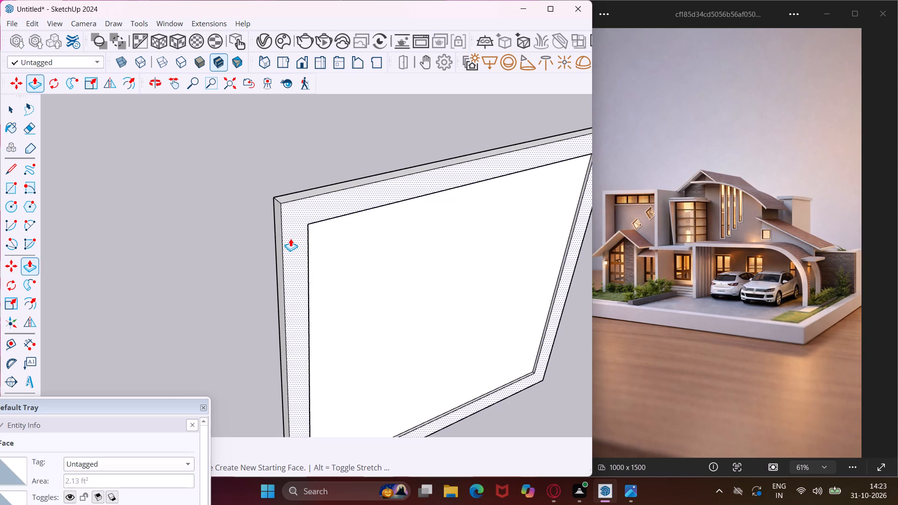
left_click(290, 238)
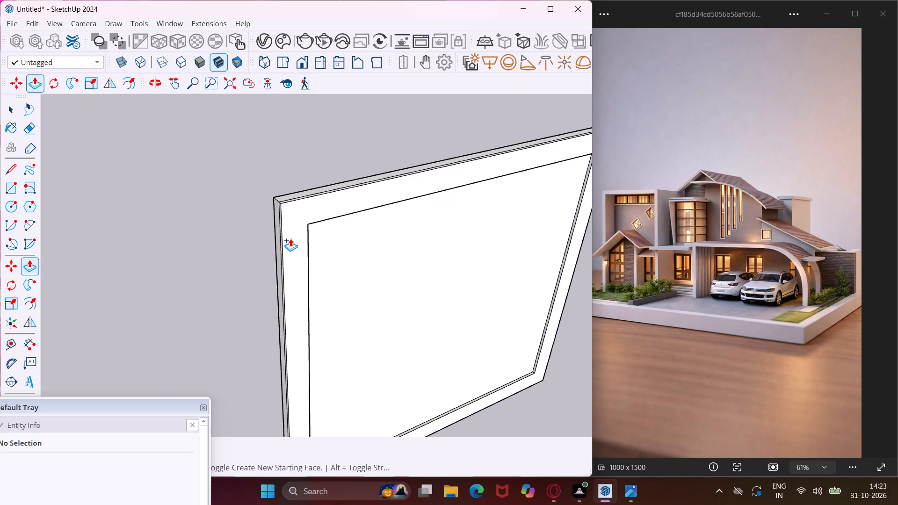
Push/Pull the smaller panel's border face further outward as an added layer.
scroll(285, 217, "up", 4)
left_click(285, 217)
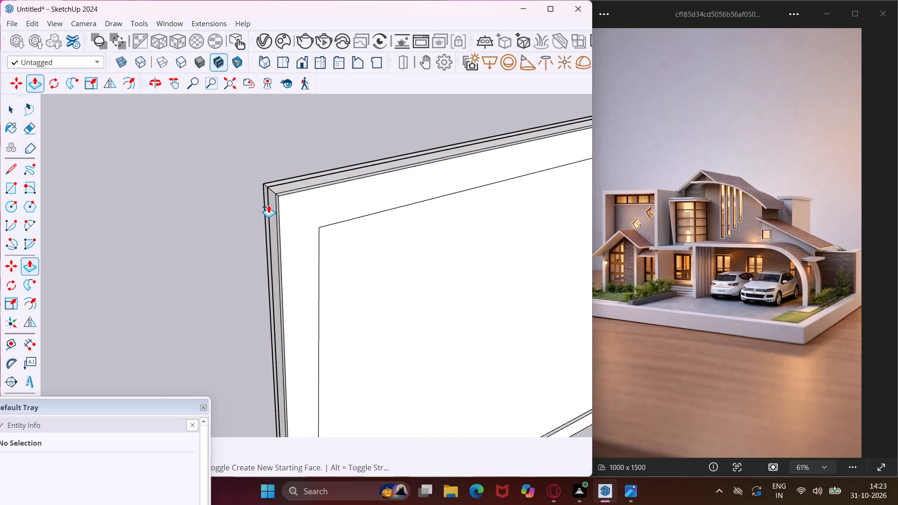
left_click(268, 205)
scroll(145, 184, "down", 6)
key("Escape")
key("space")
middle_click_drag(181, 224, 209, 237)
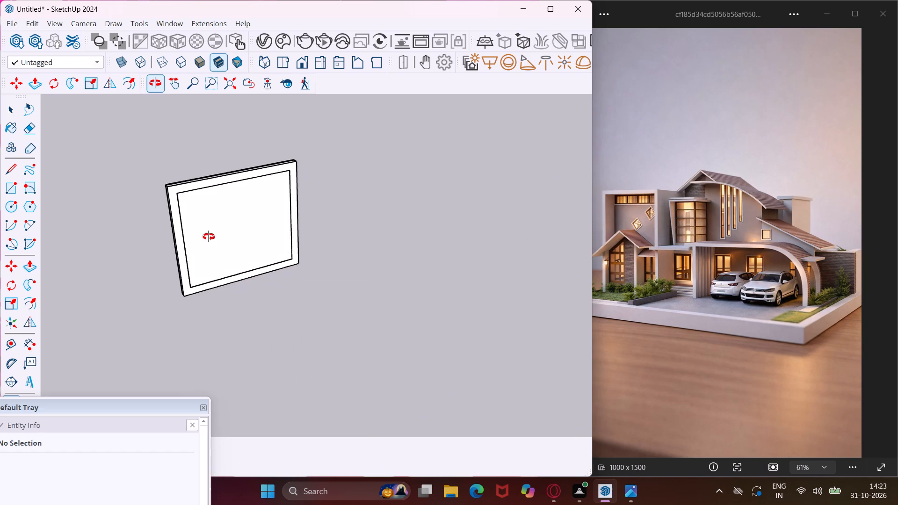
Offset the front face of the remaining tall plain panel inward to outline a narrow frame border.
middle_click_drag(209, 237, 529, 230)
scroll(276, 232, "down", 14)
scroll(268, 243, "down", 7)
middle_click_drag(251, 280, 341, 266)
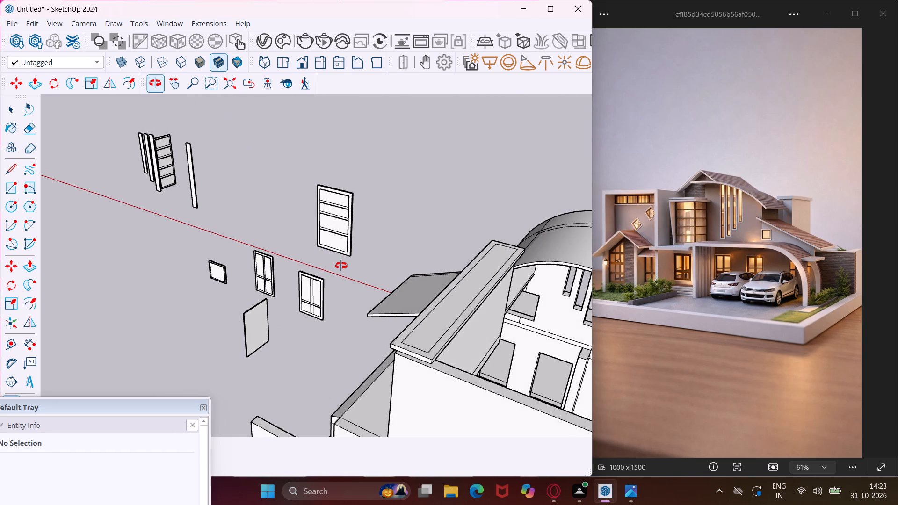
middle_click_drag(341, 266, 337, 257)
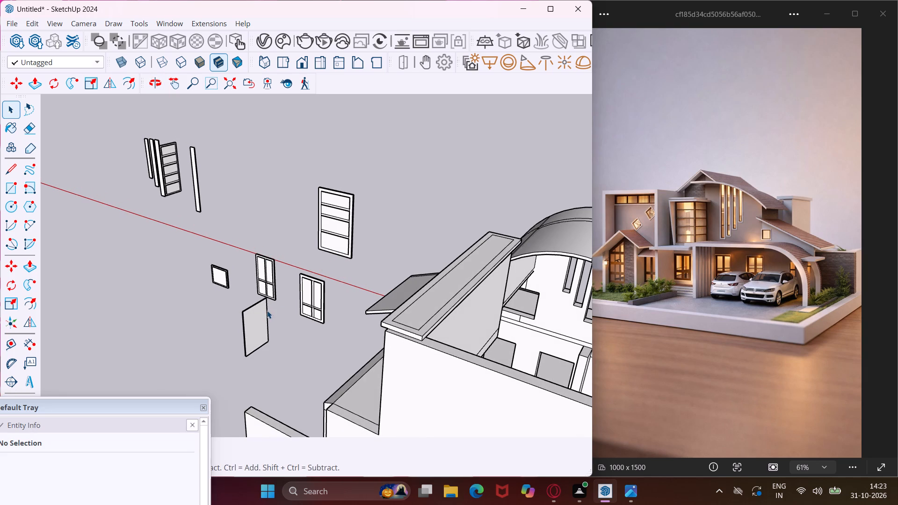
scroll(267, 310, "up", 9)
middle_click_drag(254, 318, 253, 277)
scroll(254, 318, "up", 1)
scroll(187, 303, "up", 3)
left_click(260, 275)
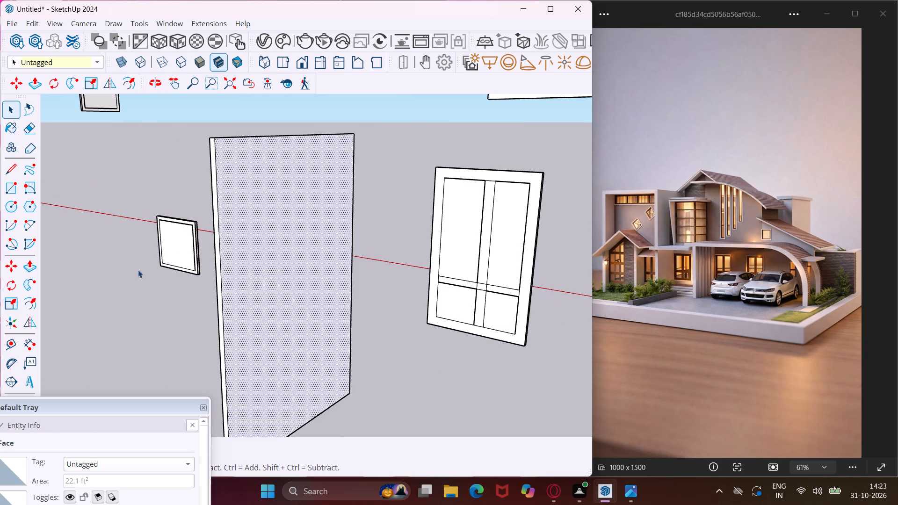
left_click(28, 302)
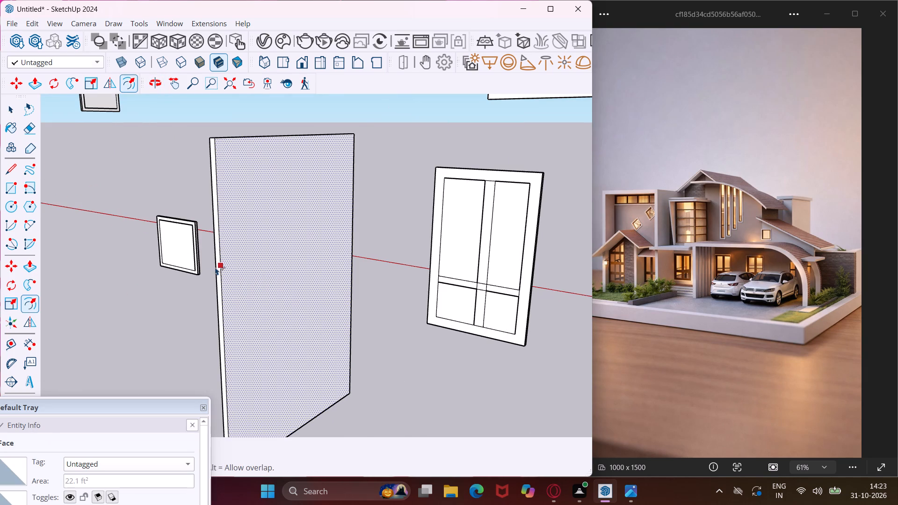
scroll(229, 258, "up", 3)
left_click(229, 256)
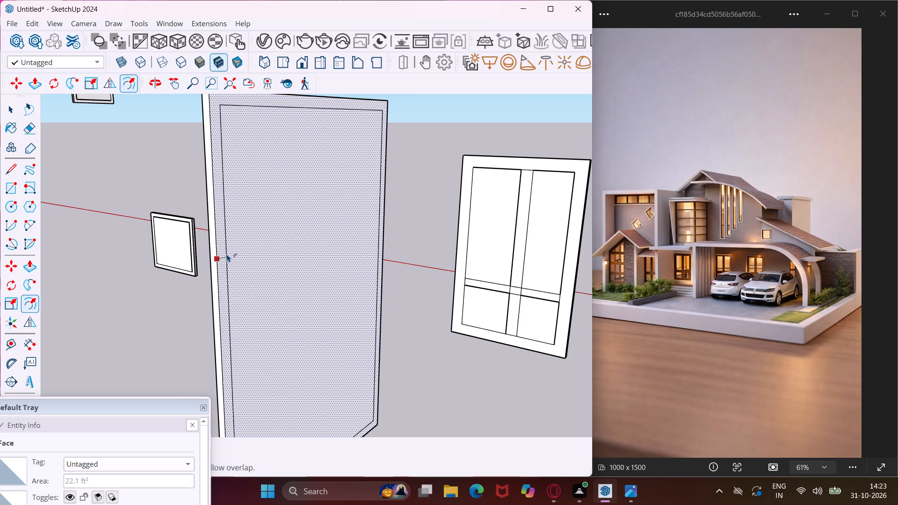
left_click(227, 254)
key("Escape")
key("space")
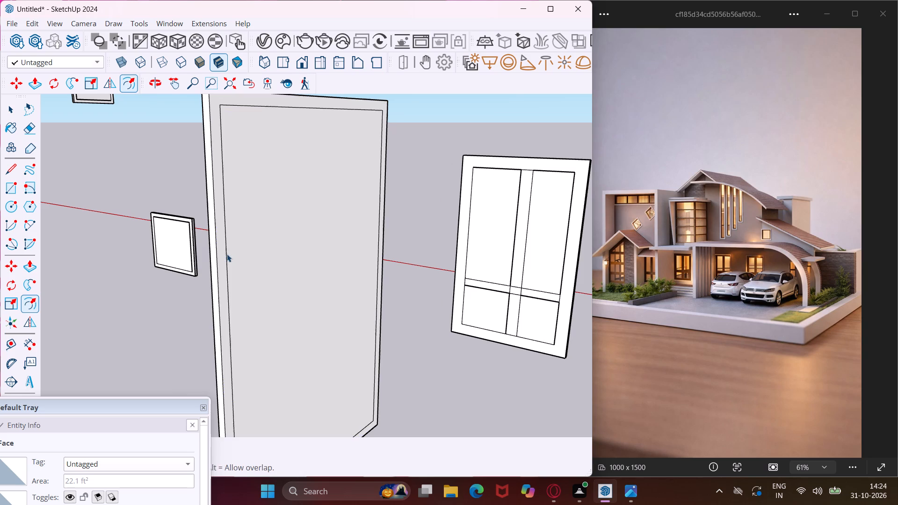
Draw a thin horizontal rectangle across the tall panel's upper part and a vertical one down its middle as crossing dividers.
left_click(19, 188)
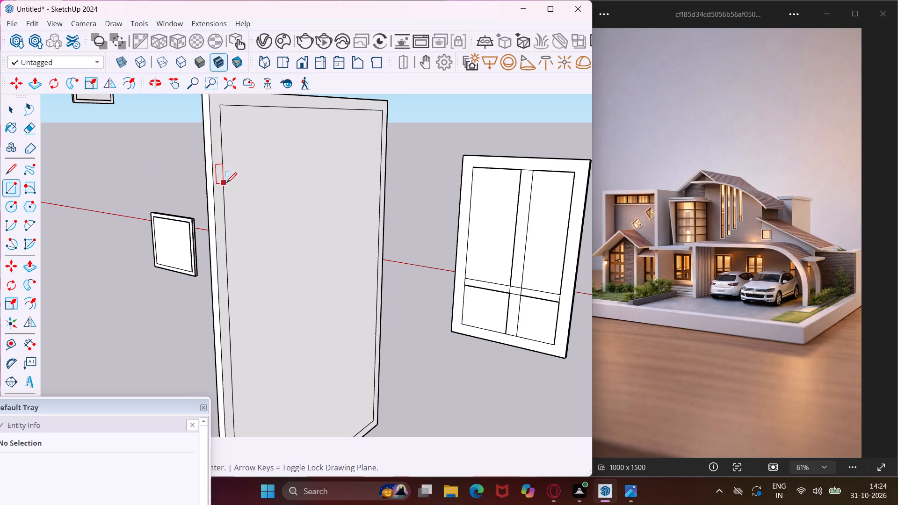
left_click(223, 215)
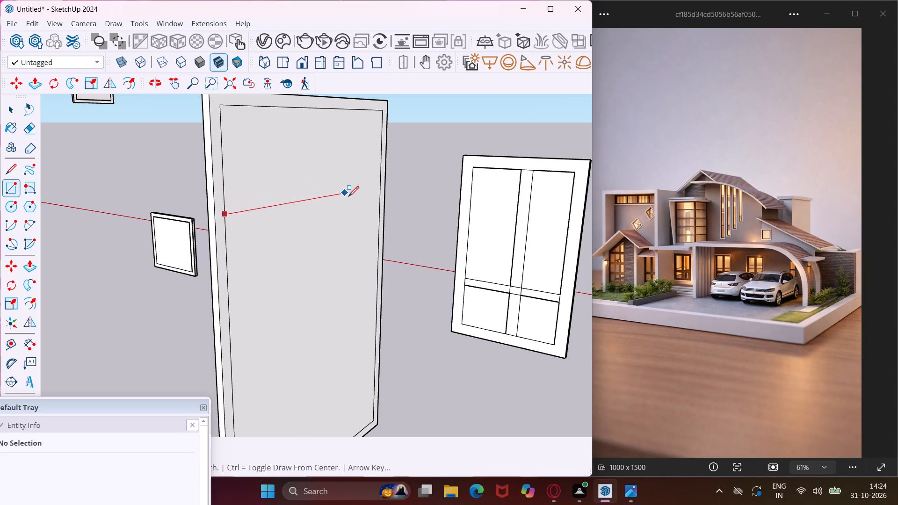
left_click(378, 199)
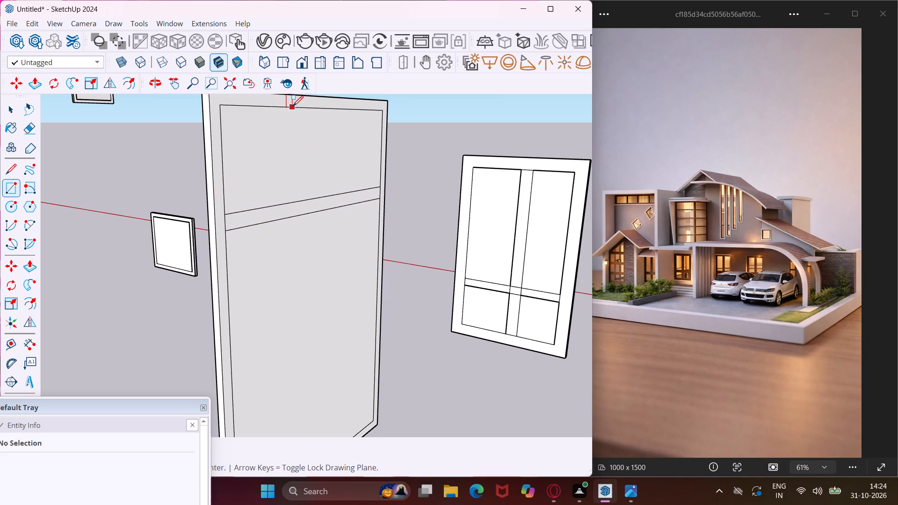
left_click(293, 106)
scroll(282, 157, "down", 4)
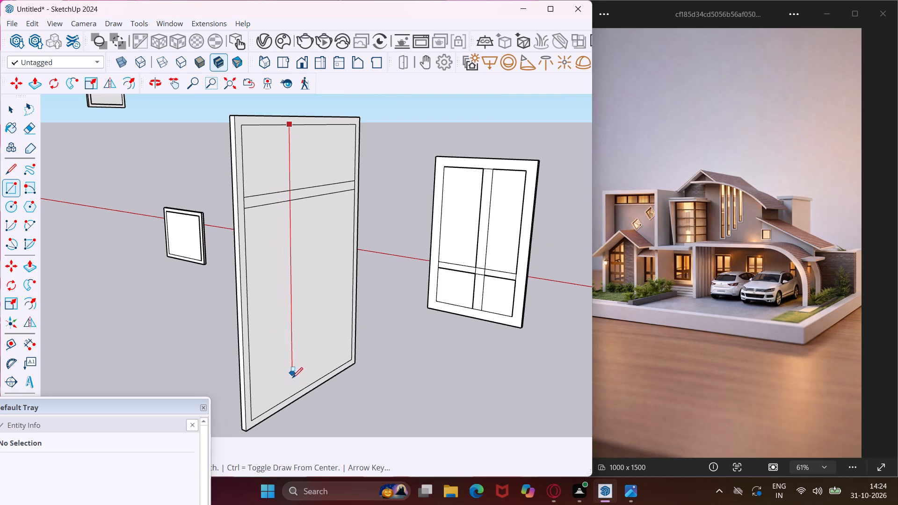
left_click(285, 399)
key("Escape")
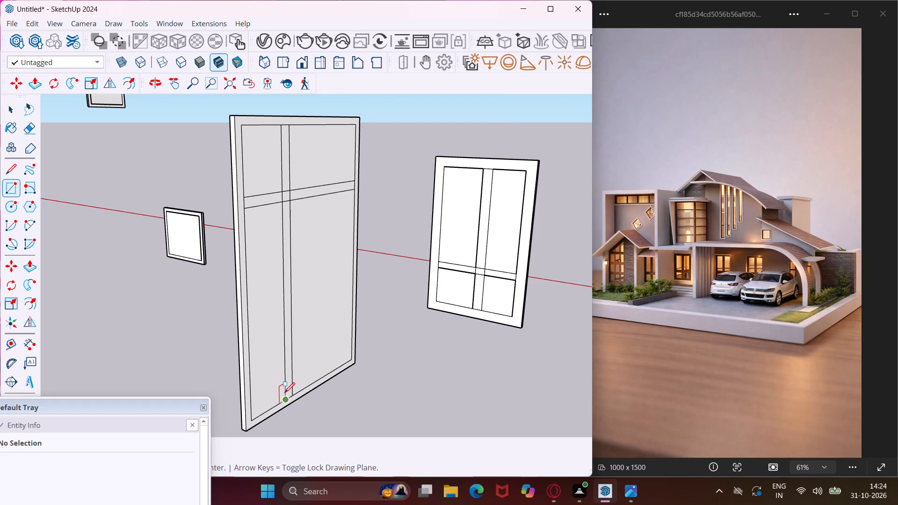
key("space")
Push/Pull the tall panel's border face slightly outward to raise the frame.
scroll(245, 177, "up", 7)
left_click(239, 166)
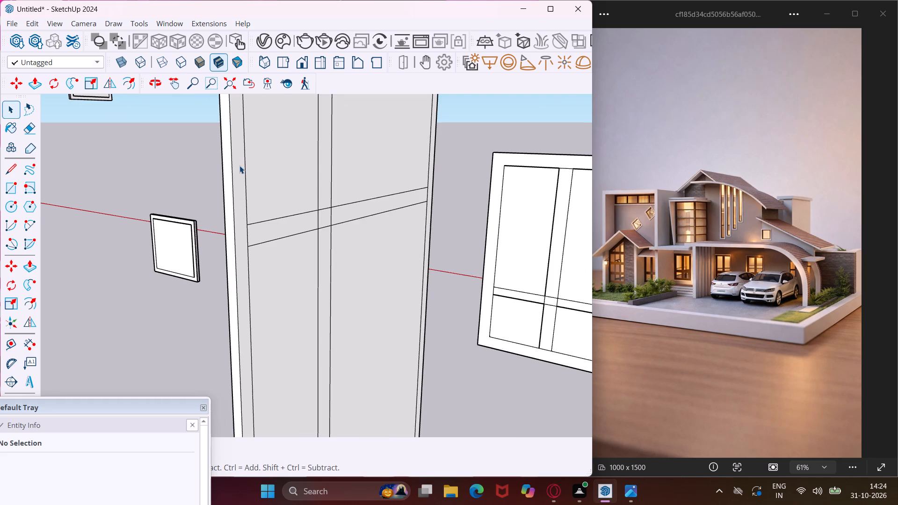
key("p")
left_click(239, 165)
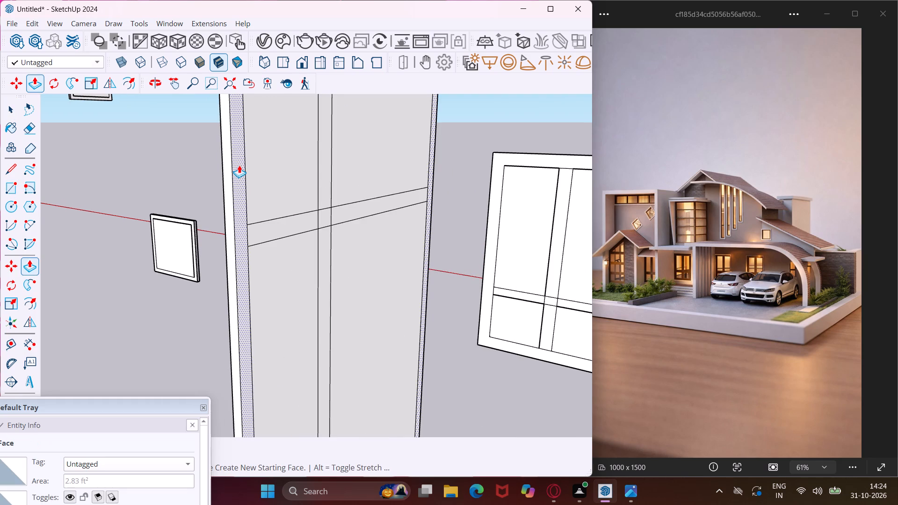
left_click(242, 166)
key("Escape")
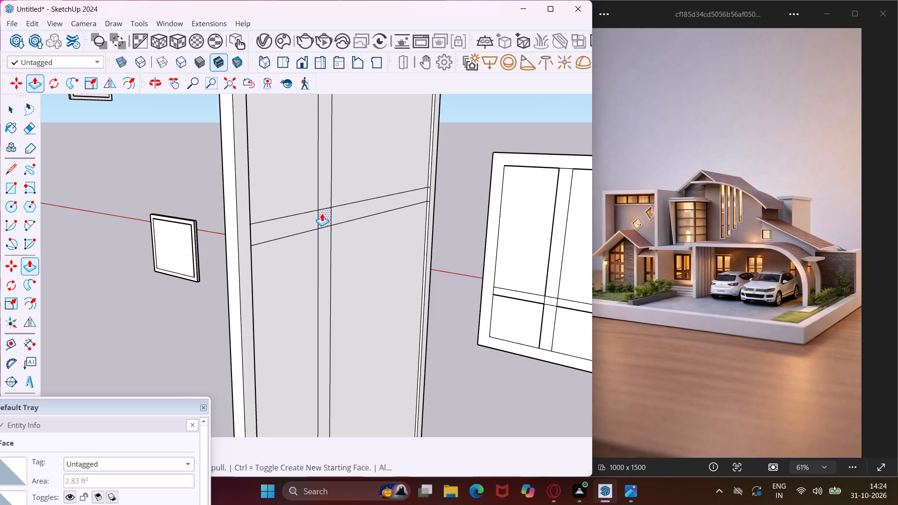
Repeat the border's Push/Pull depth on all segments of the tall panel's crossing dividers.
double_click(322, 213)
double_click(325, 200)
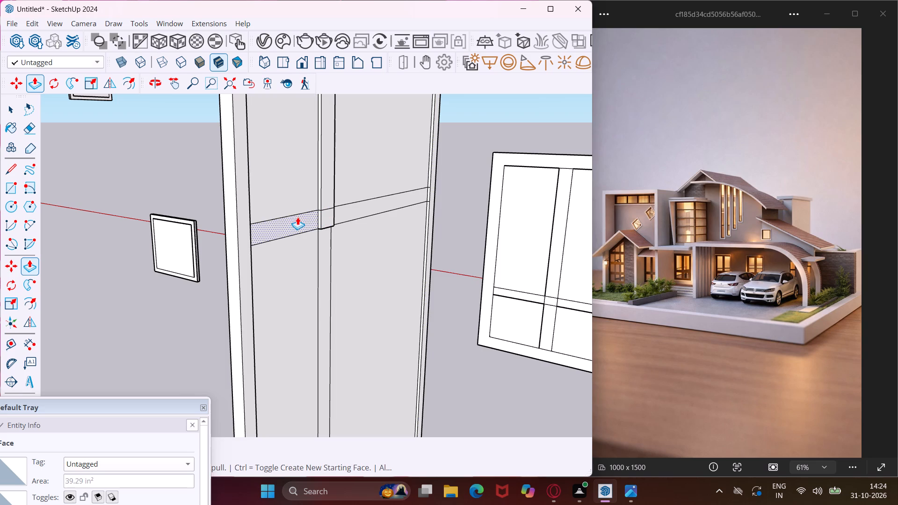
double_click(297, 221)
double_click(341, 210)
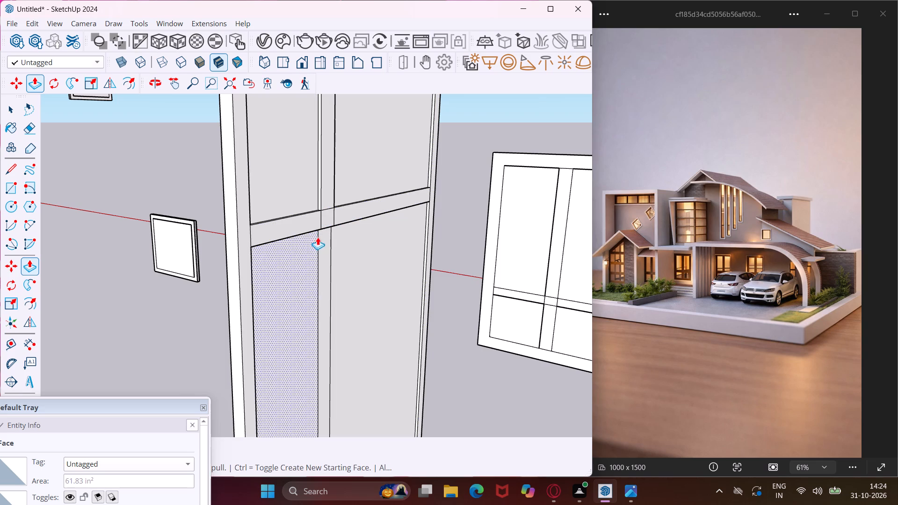
double_click(328, 239)
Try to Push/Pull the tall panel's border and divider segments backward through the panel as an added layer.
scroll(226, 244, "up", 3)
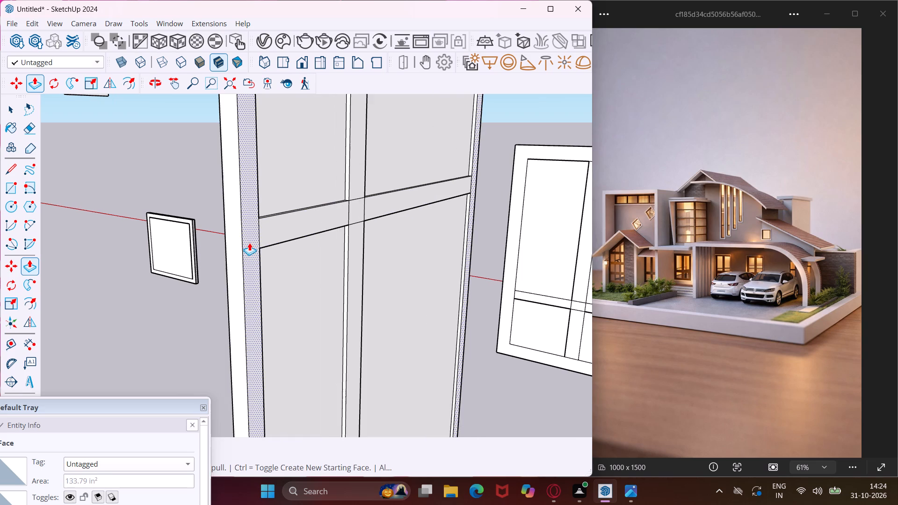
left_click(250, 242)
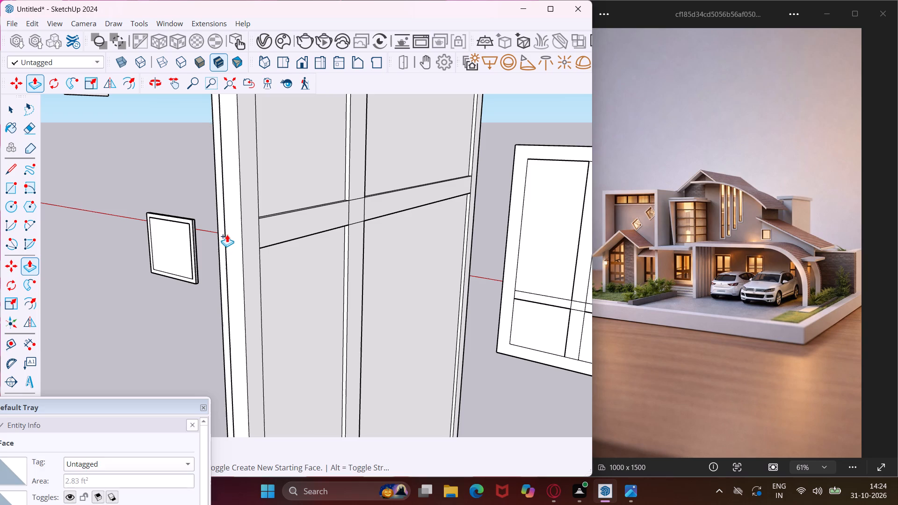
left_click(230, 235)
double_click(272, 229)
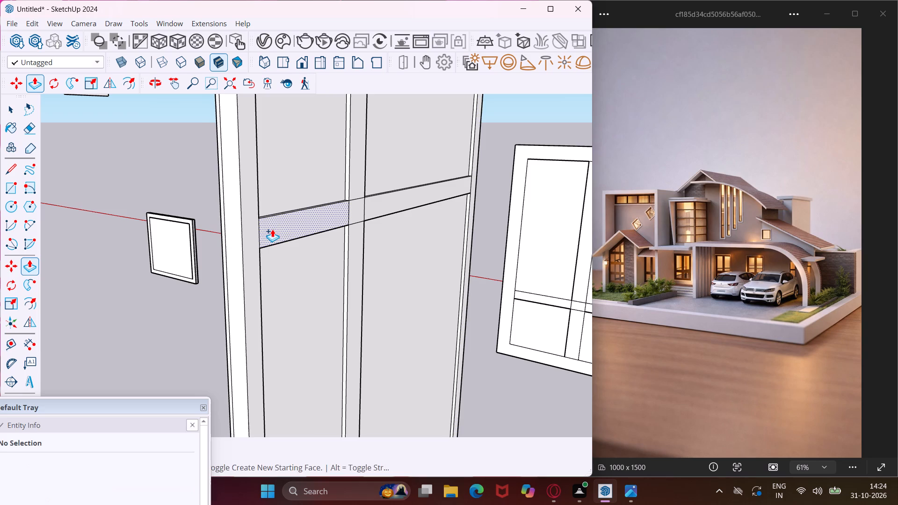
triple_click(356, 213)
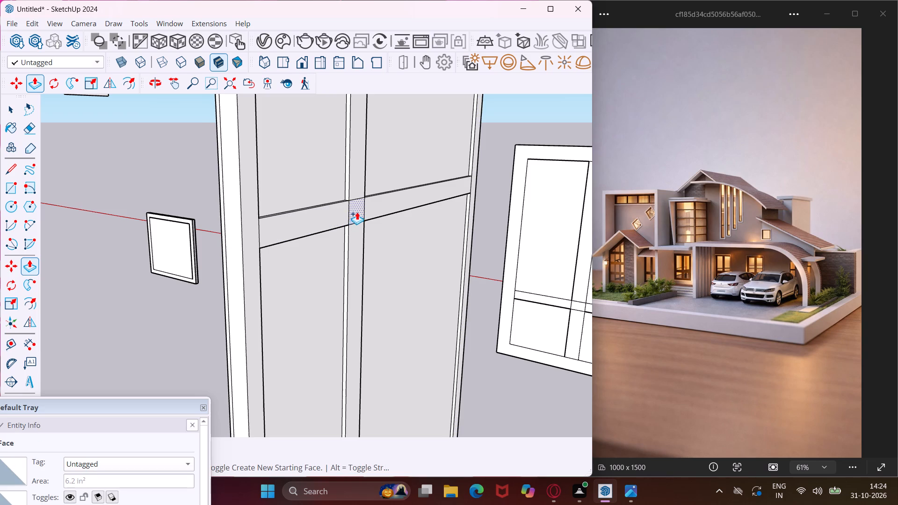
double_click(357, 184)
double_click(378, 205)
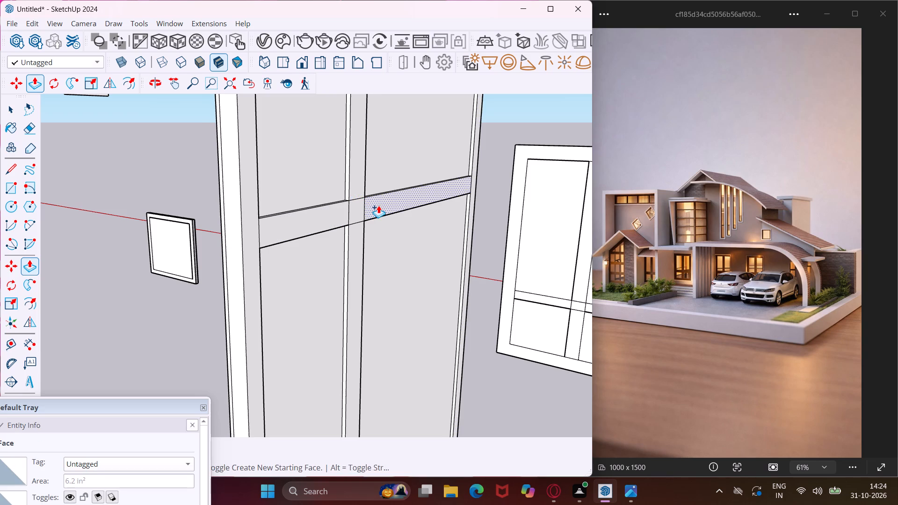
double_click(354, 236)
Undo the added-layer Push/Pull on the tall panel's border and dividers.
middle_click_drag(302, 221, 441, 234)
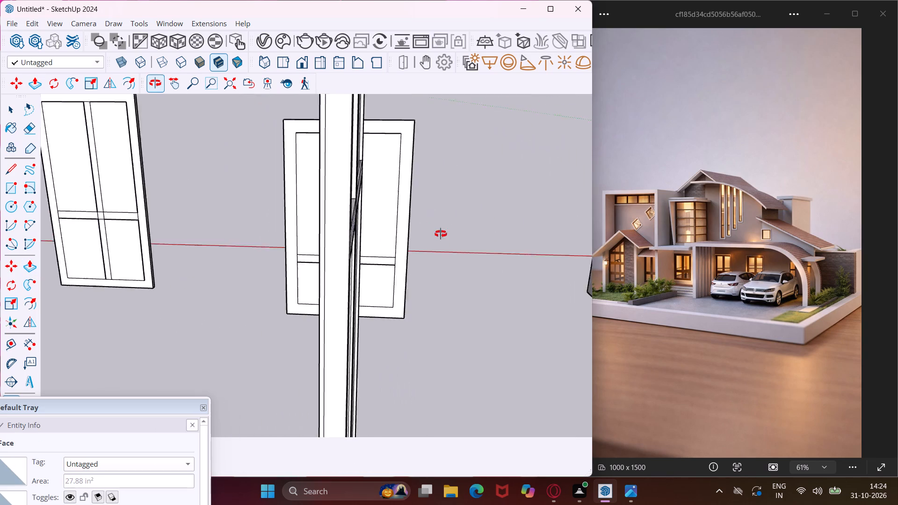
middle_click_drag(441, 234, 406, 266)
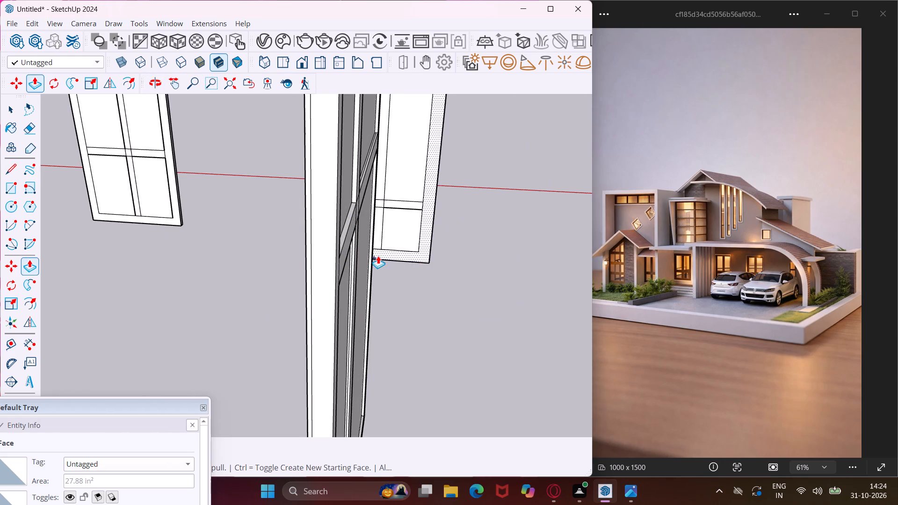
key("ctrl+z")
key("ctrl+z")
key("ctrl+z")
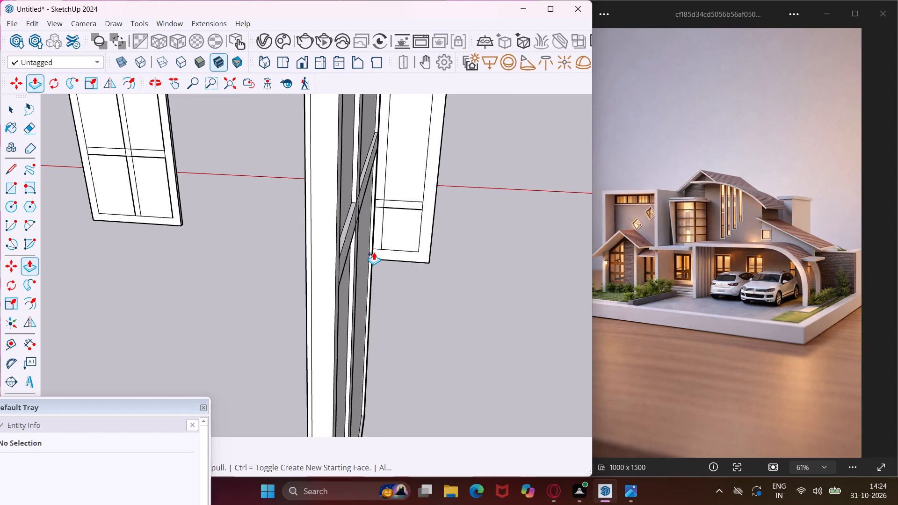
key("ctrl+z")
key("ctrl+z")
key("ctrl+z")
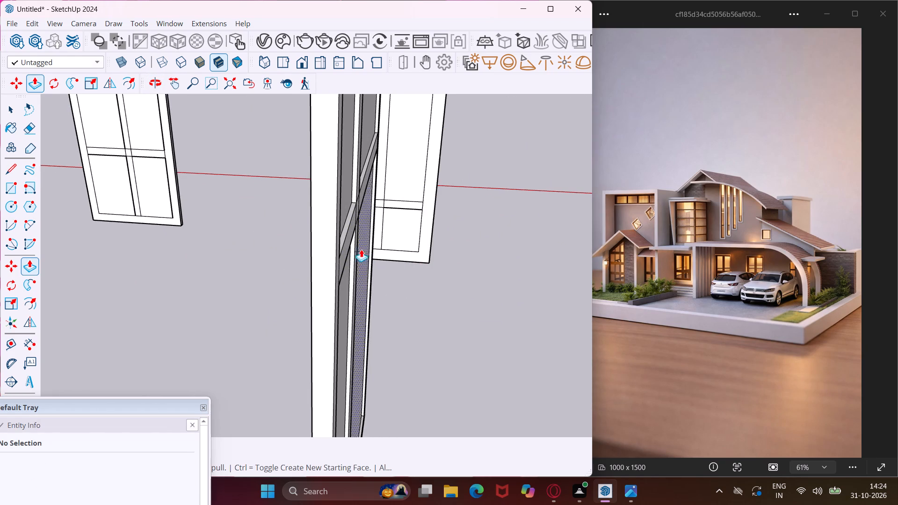
Push/Pull the tall panel's border face backward through the panel as an added layer projecting from its rear side.
scroll(333, 248, "up", 4)
middle_click_drag(262, 255, 202, 253)
scroll(230, 255, "up", 1)
scroll(230, 238, "down", 3)
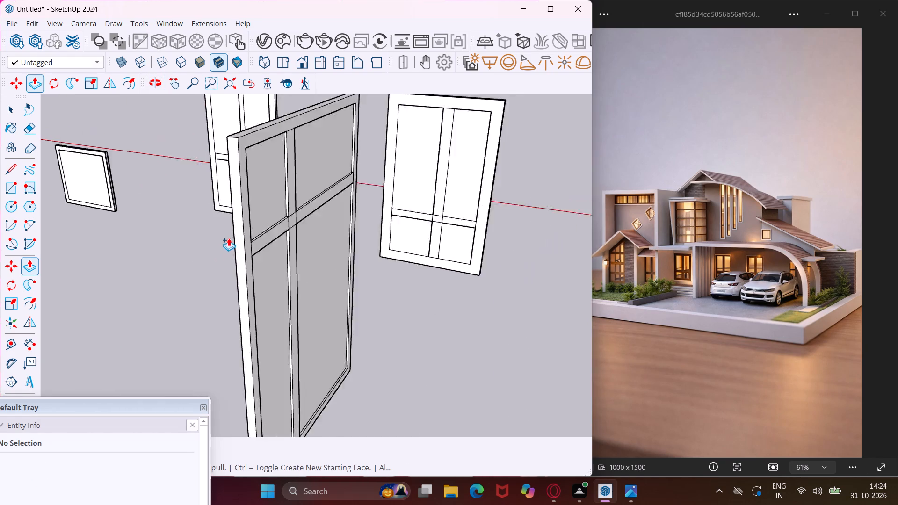
scroll(229, 238, "down", 4)
scroll(235, 203, "up", 13)
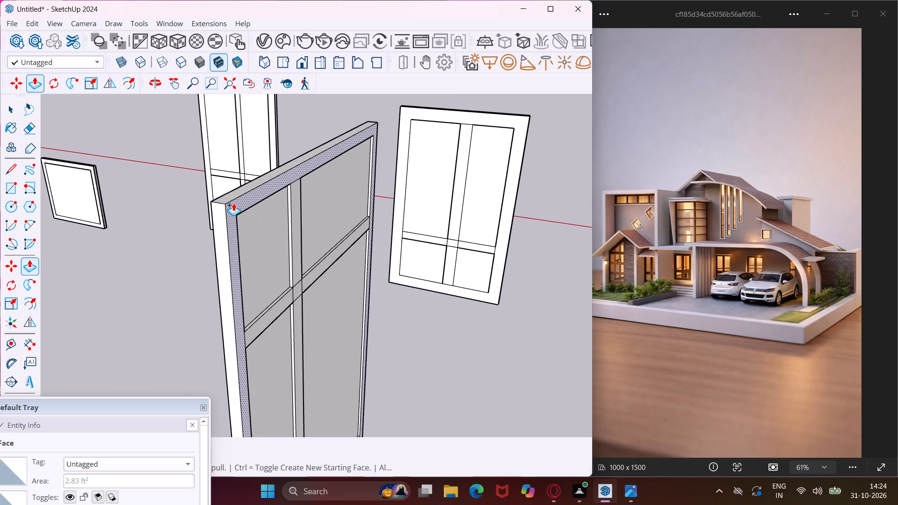
left_click(233, 209)
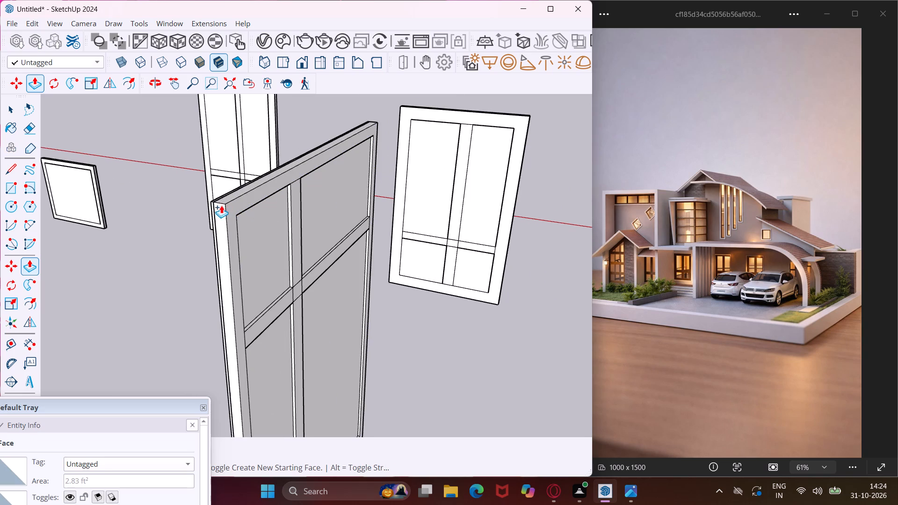
left_click(212, 204)
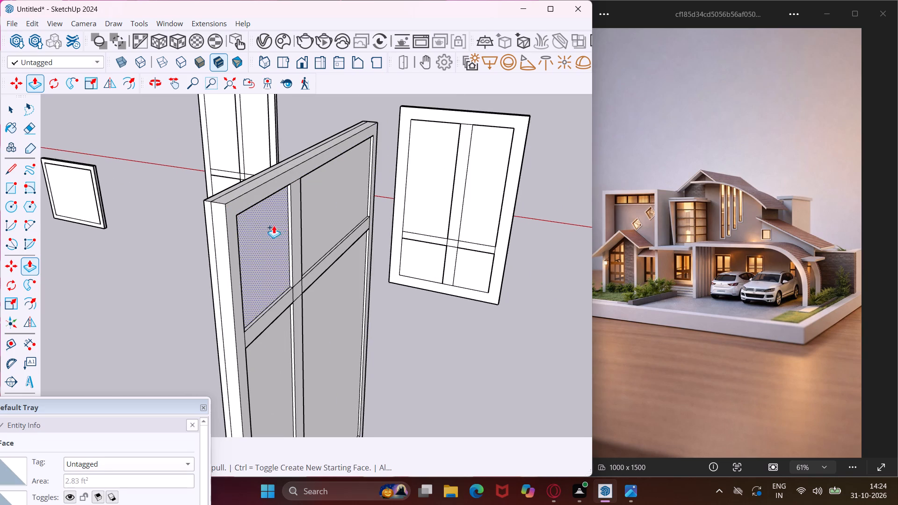
Repeat the border's added-layer Push/Pull depth on all segments of the tall panel's crossing dividers.
scroll(300, 195, "up", 8)
double_click(294, 188)
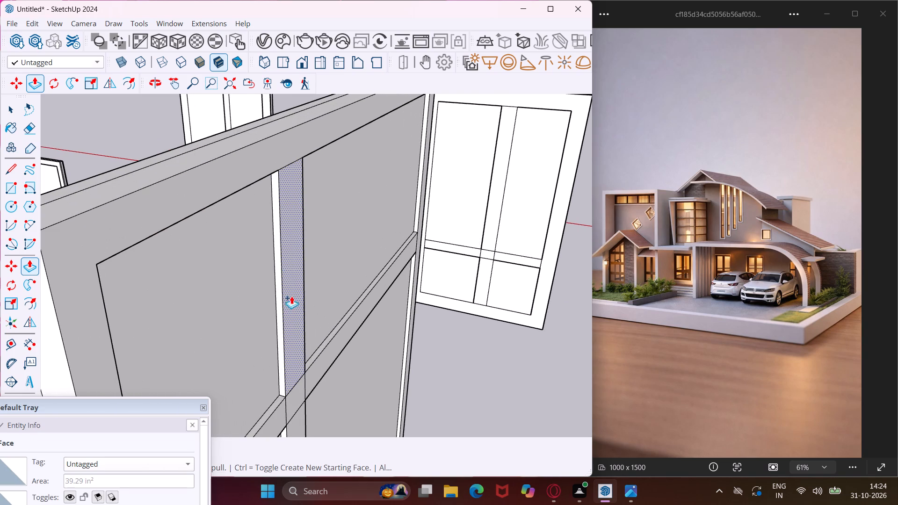
double_click(319, 367)
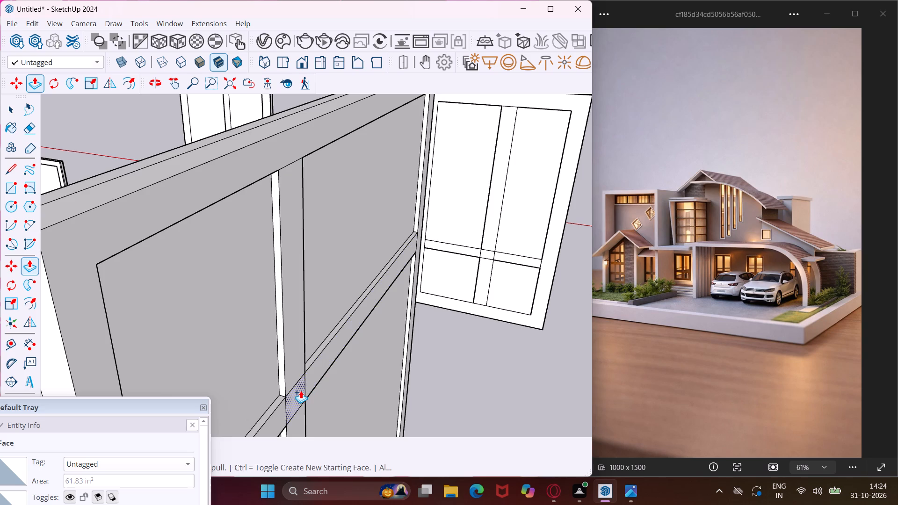
double_click(301, 390)
double_click(282, 411)
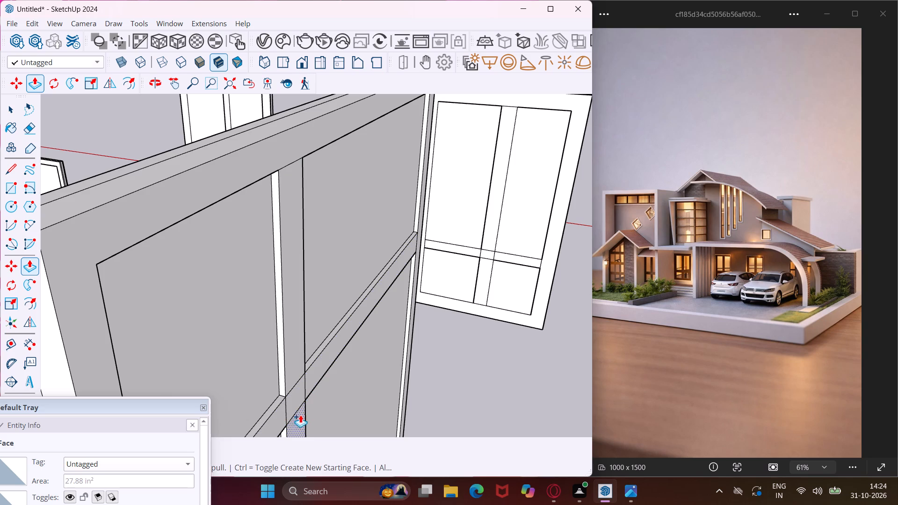
double_click(299, 420)
scroll(292, 314, "down", 6)
middle_click_drag(297, 317, 347, 324)
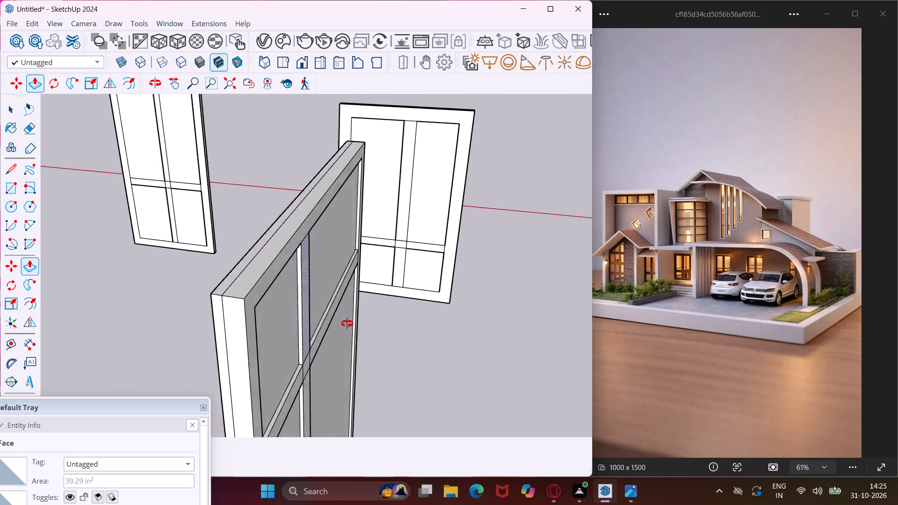
middle_click_drag(347, 324, 510, 286)
scroll(354, 240, "down", 6)
scroll(305, 248, "down", 8)
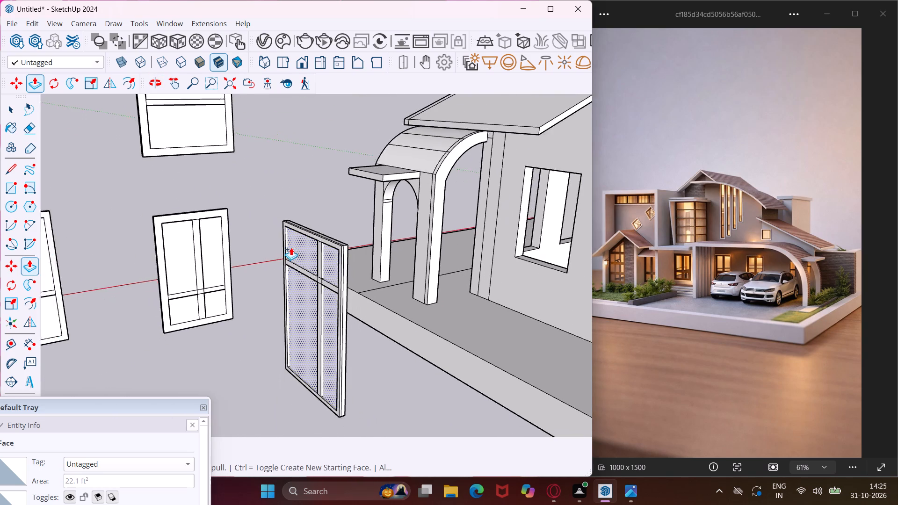
scroll(291, 247, "down", 4)
key("Escape")
key("space")
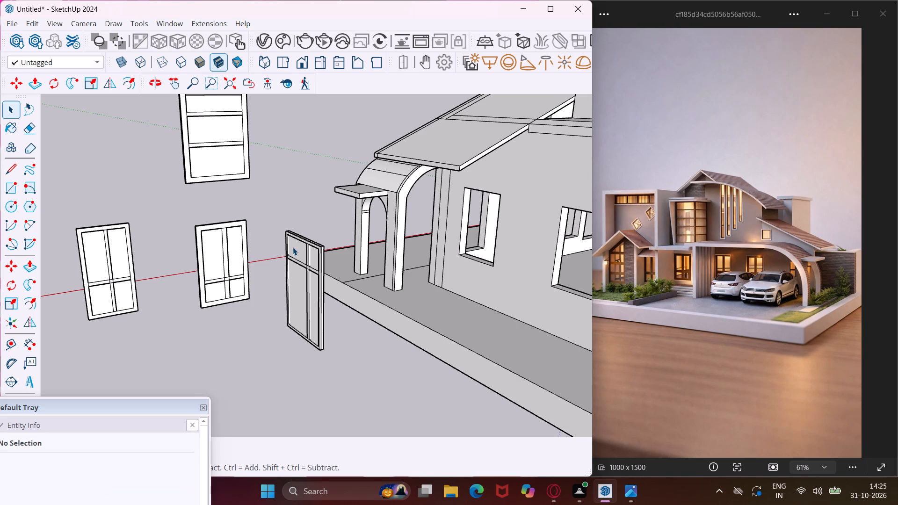
Offset the front face of the standalone narrow strip panel inward to outline a thin border.
scroll(273, 258, "down", 5)
middle_click_drag(253, 234, 446, 276)
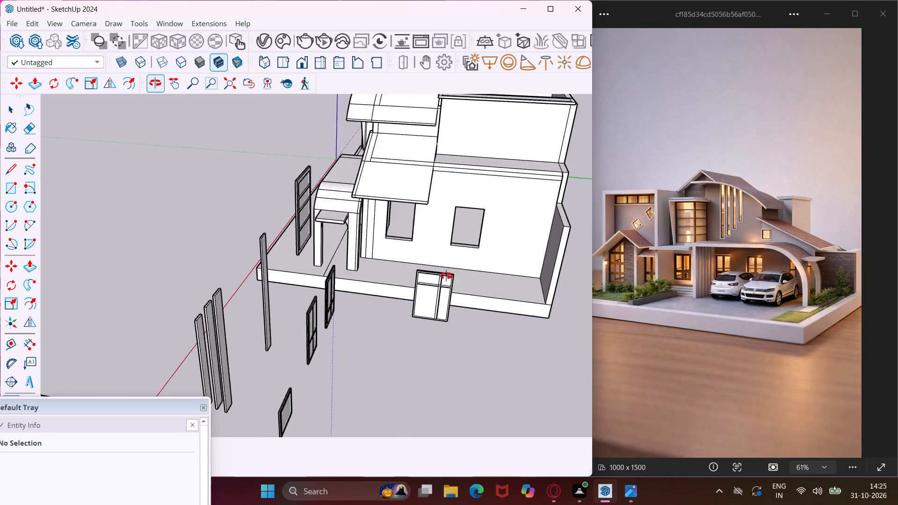
middle_click_drag(446, 276, 570, 260)
scroll(355, 241, "down", 4)
middle_click_drag(426, 267, 471, 278)
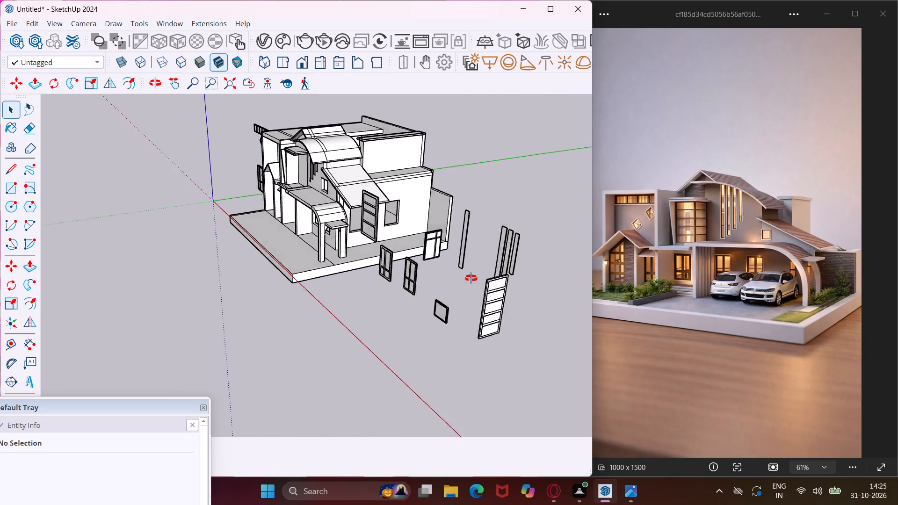
middle_click_drag(471, 278, 565, 281)
scroll(528, 190, "up", 4)
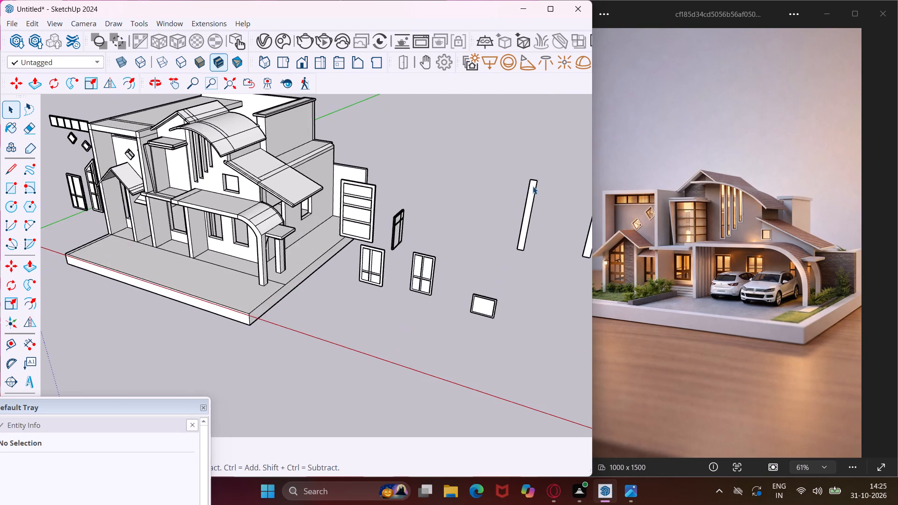
scroll(537, 180, "up", 17)
left_click(475, 241)
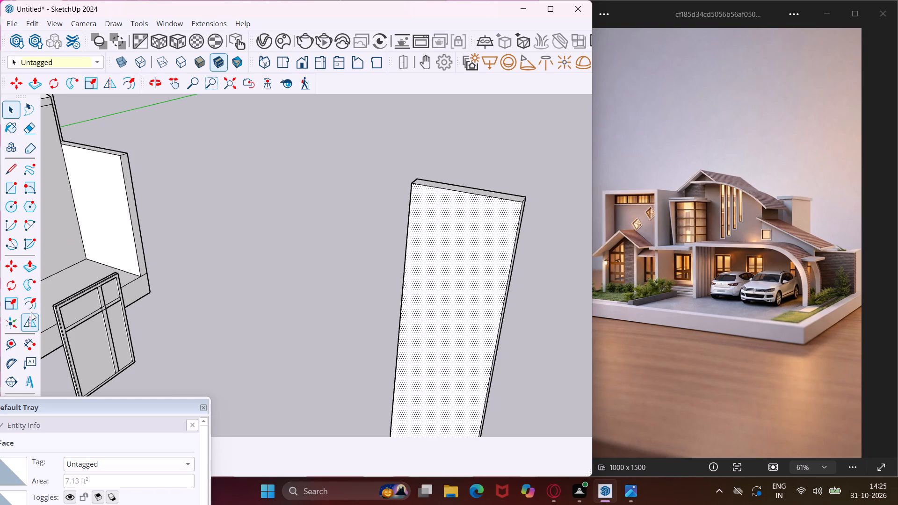
left_click_drag(29, 308, 35, 312)
scroll(446, 250, "up", 4)
left_click(408, 222)
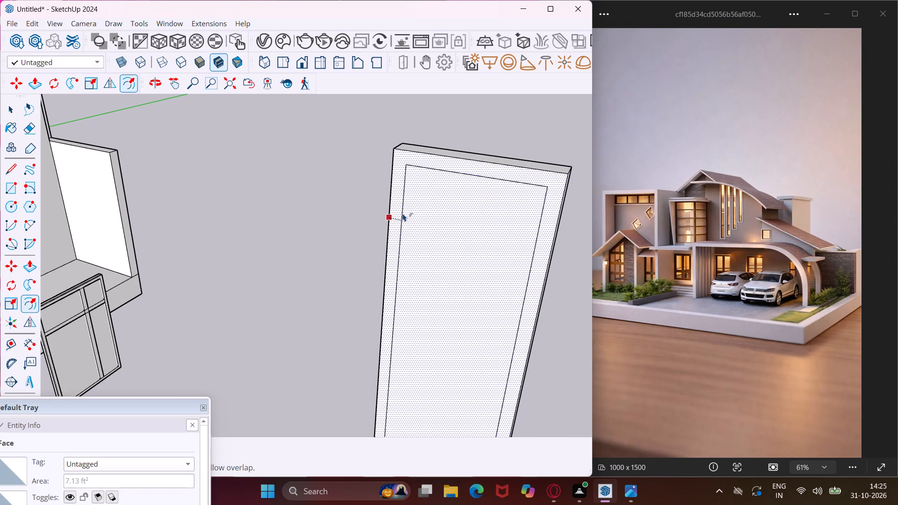
left_click(403, 212)
scroll(340, 190, "down", 5)
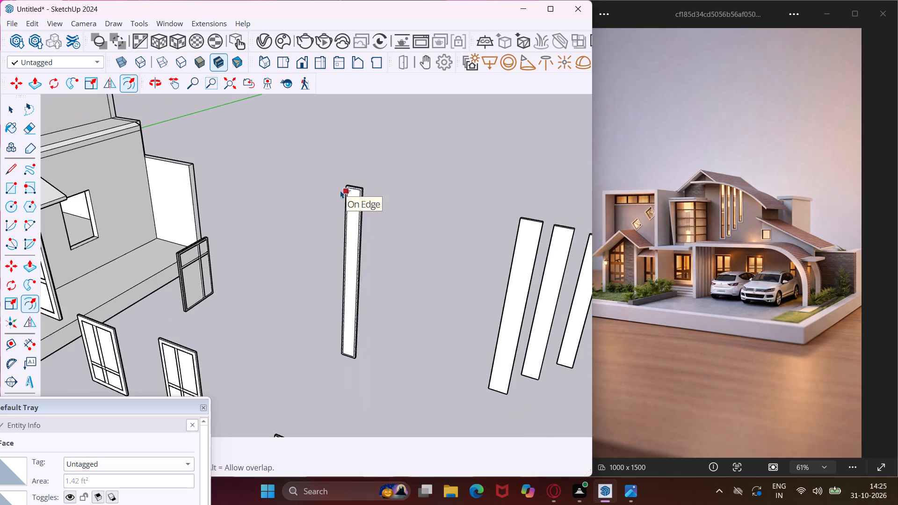
key("Escape")
Offset the front faces of the three neighbouring narrow strip panels inward to outline a thin border on each.
scroll(536, 240, "up", 9)
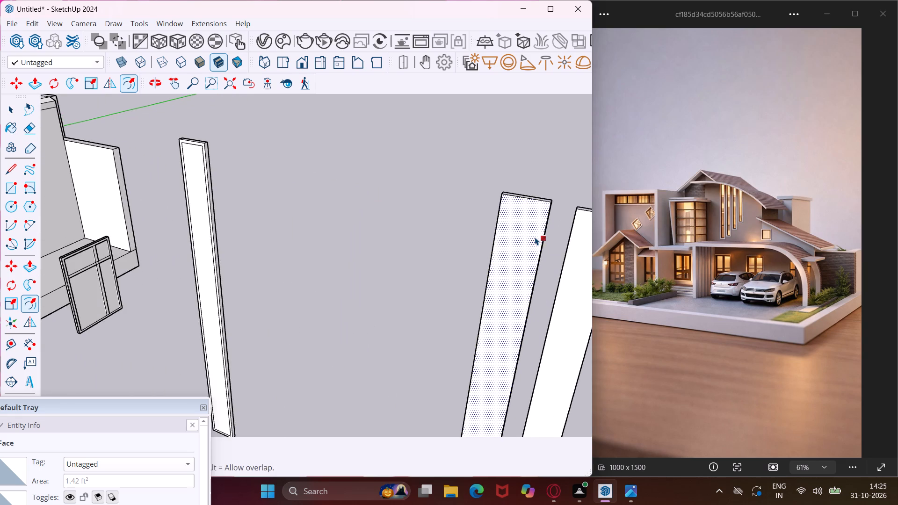
scroll(537, 237, "up", 5)
left_click(539, 238)
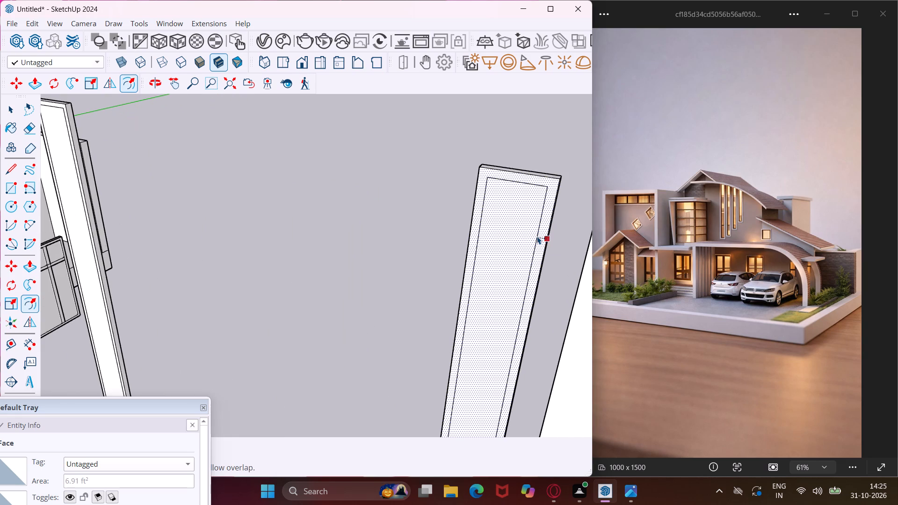
left_click(537, 236)
scroll(423, 222, "down", 6)
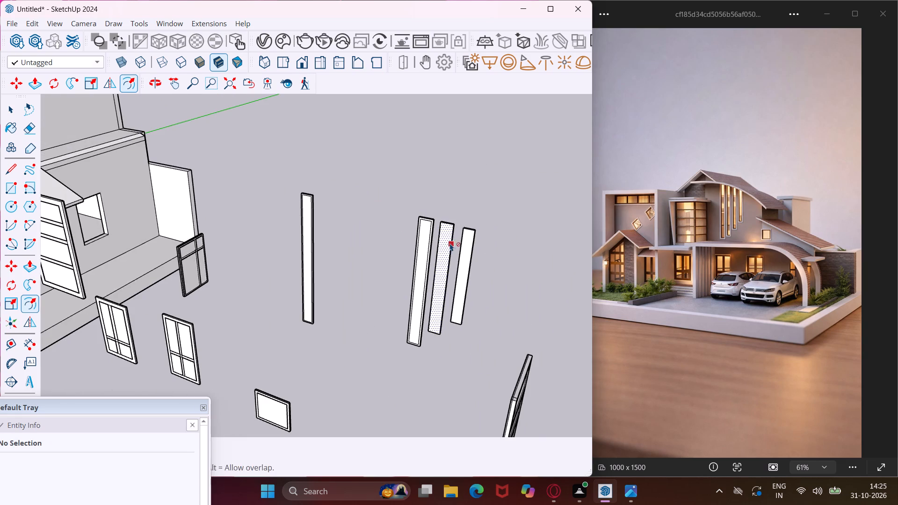
scroll(450, 238, "up", 19)
left_click(459, 236)
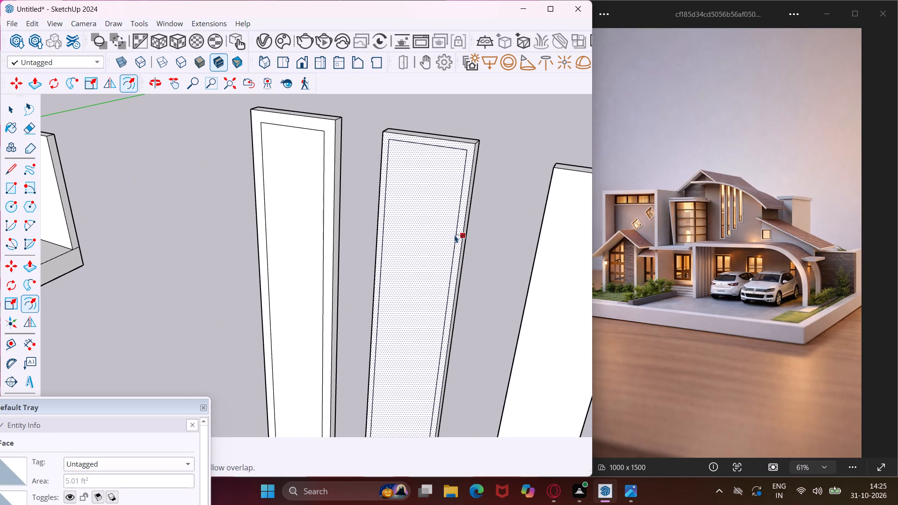
left_click(452, 234)
scroll(377, 238, "down", 5)
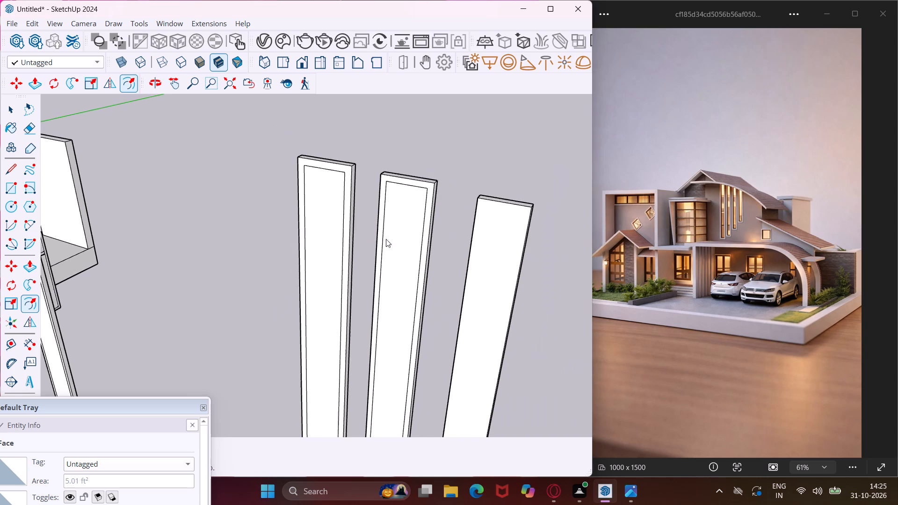
scroll(475, 248, "up", 4)
left_click(475, 248)
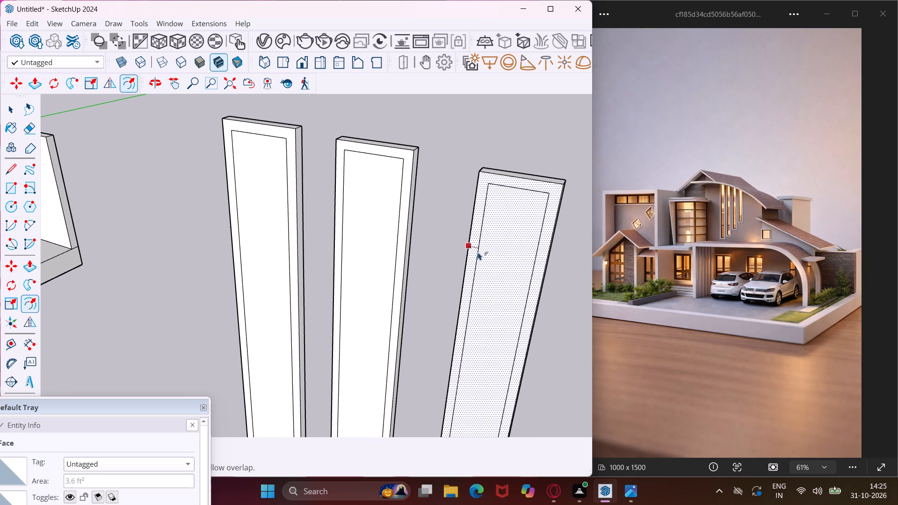
left_click(478, 252)
key("Escape")
key("space")
Push/Pull the border face of the shortest of the three grouped strip panels slightly outward to raise a frame.
scroll(376, 238, "down", 11)
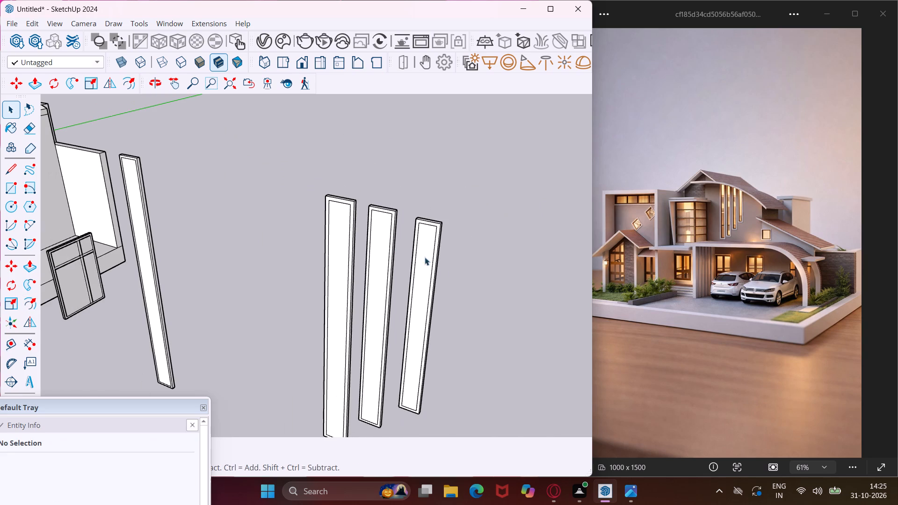
scroll(443, 221, "up", 5)
scroll(434, 224, "down", 4)
scroll(421, 236, "up", 4)
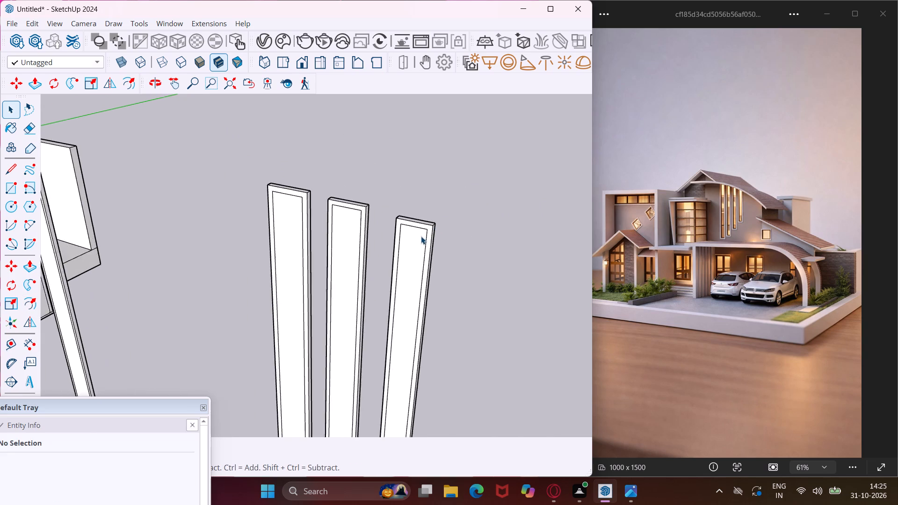
scroll(426, 234, "up", 9)
left_click(435, 222)
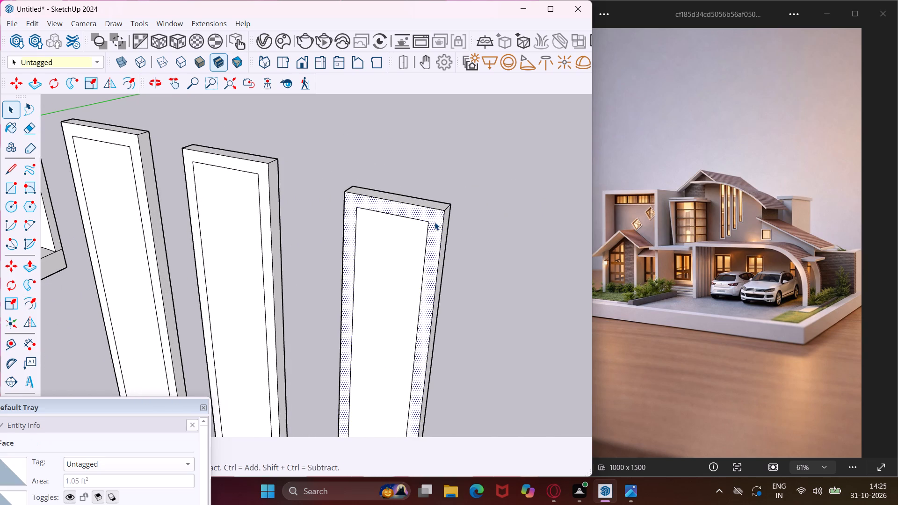
key("p")
left_click(435, 222)
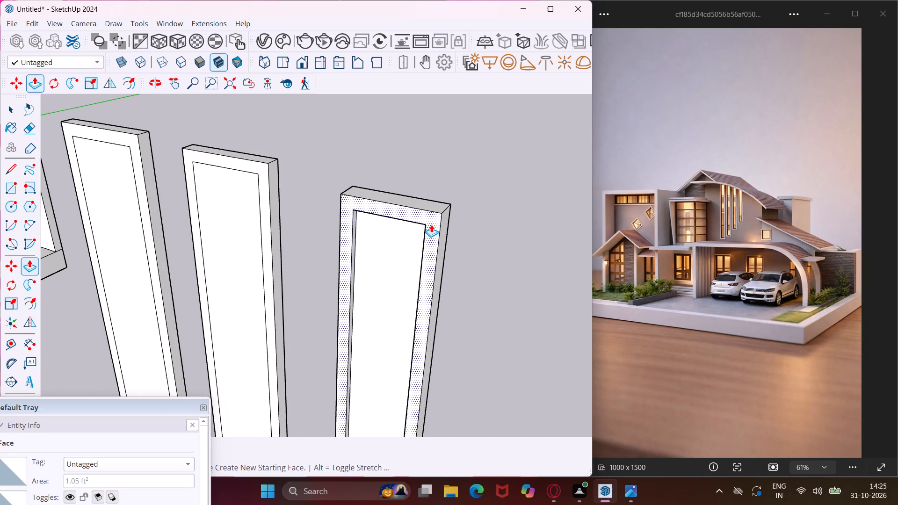
left_click(431, 224)
key("Escape")
Repeat the same outward Push/Pull depth on the borders of the middle and tallest grouped strip panels.
scroll(258, 188, "up", 4)
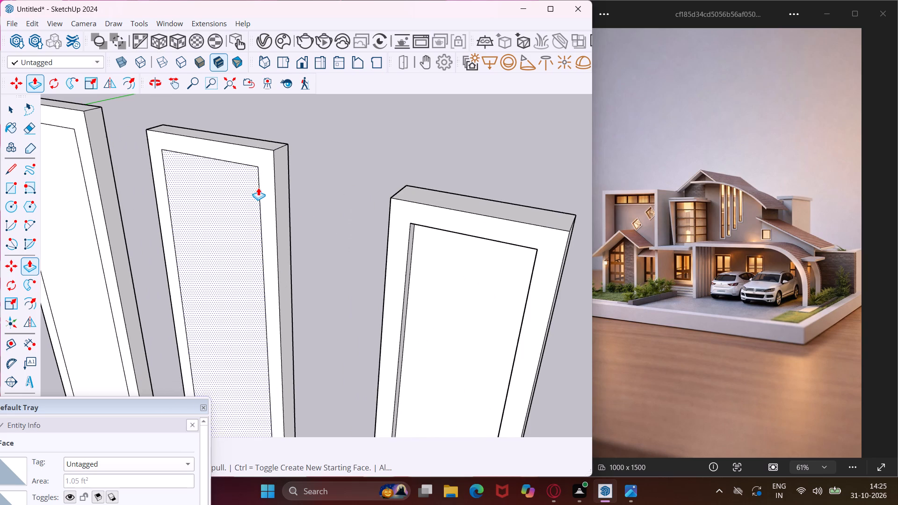
double_click(265, 181)
scroll(265, 181, "down", 5)
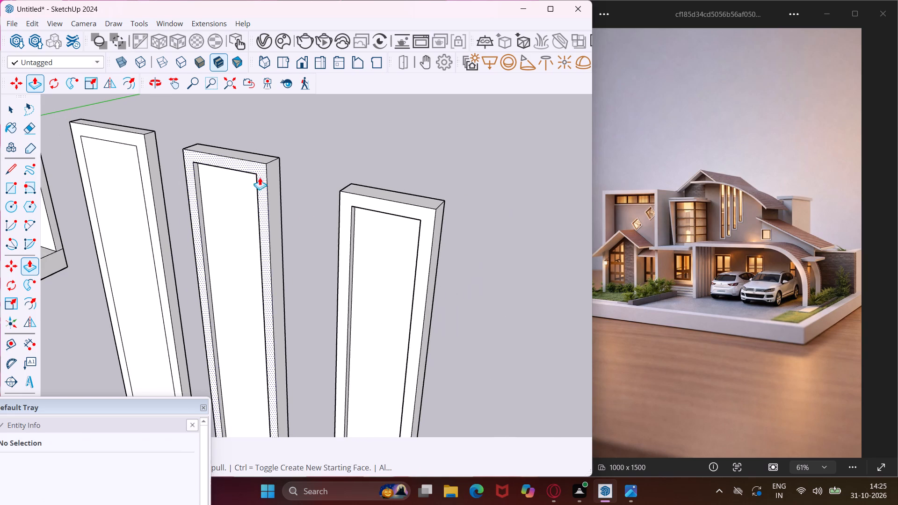
scroll(122, 124, "up", 4)
scroll(110, 159, "down", 3)
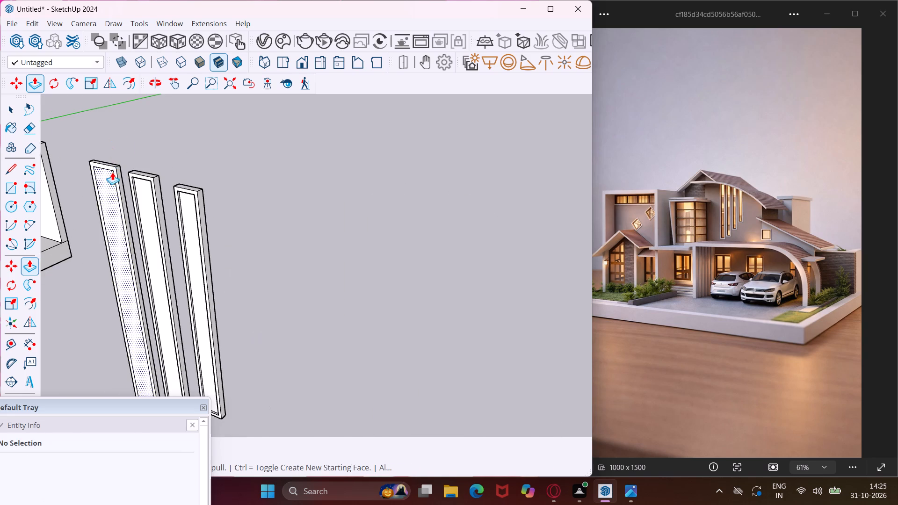
scroll(112, 167, "up", 7)
double_click(112, 166)
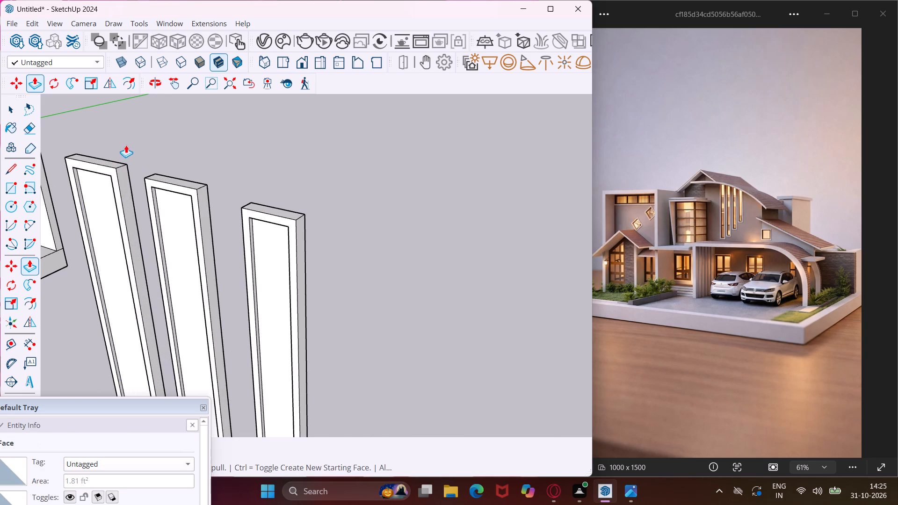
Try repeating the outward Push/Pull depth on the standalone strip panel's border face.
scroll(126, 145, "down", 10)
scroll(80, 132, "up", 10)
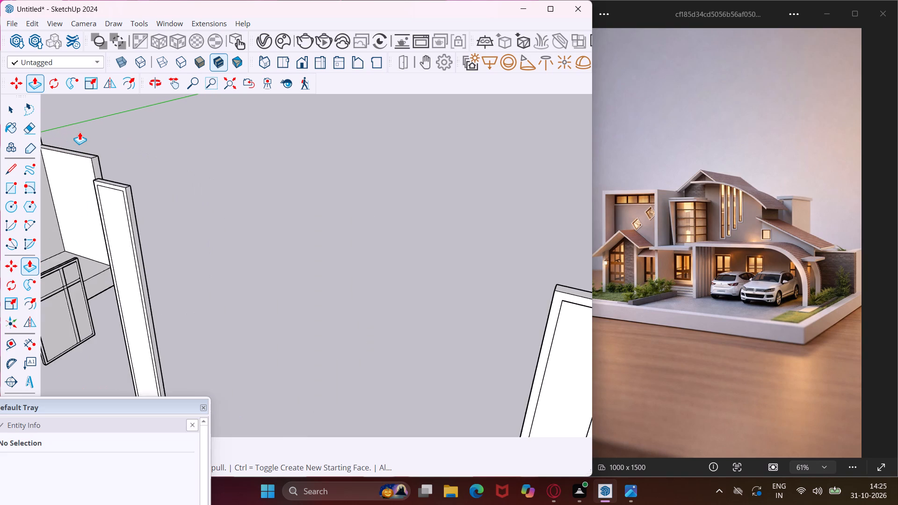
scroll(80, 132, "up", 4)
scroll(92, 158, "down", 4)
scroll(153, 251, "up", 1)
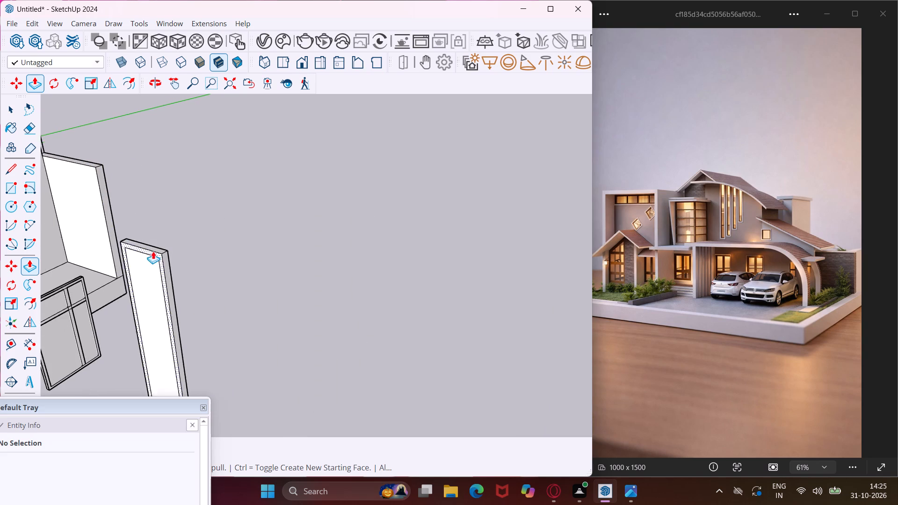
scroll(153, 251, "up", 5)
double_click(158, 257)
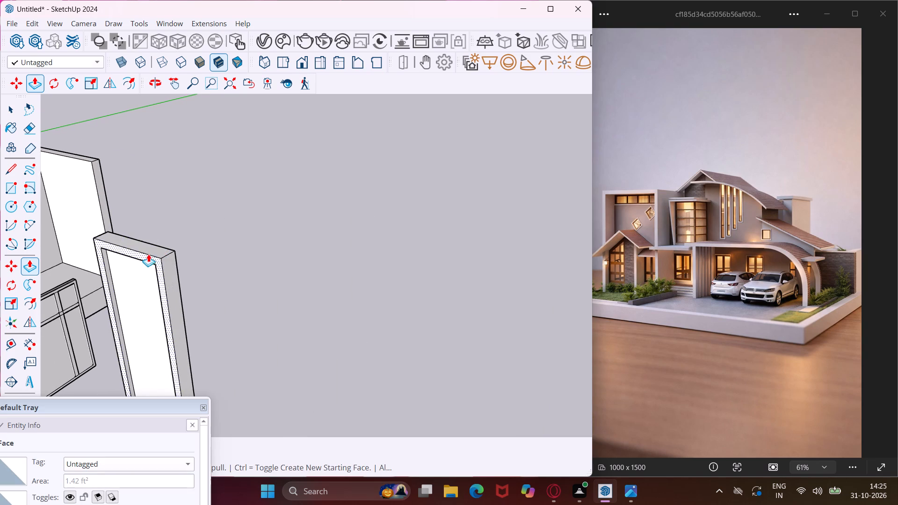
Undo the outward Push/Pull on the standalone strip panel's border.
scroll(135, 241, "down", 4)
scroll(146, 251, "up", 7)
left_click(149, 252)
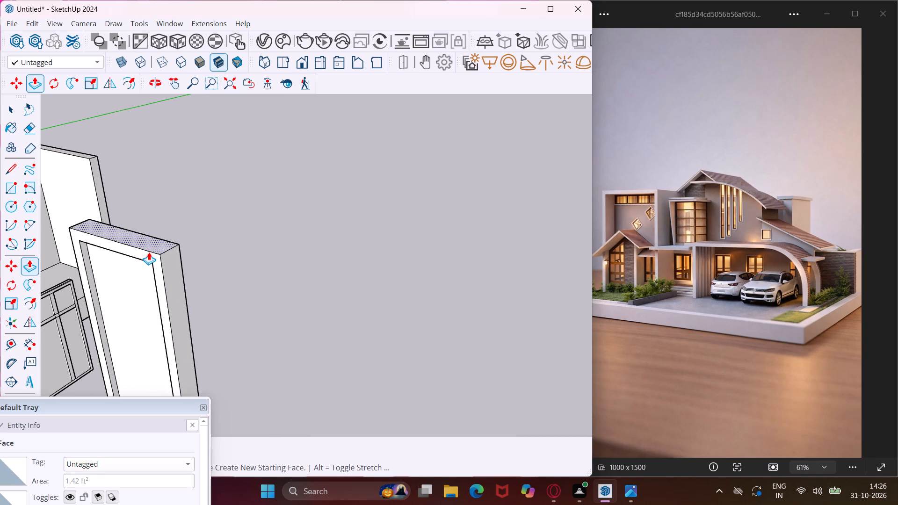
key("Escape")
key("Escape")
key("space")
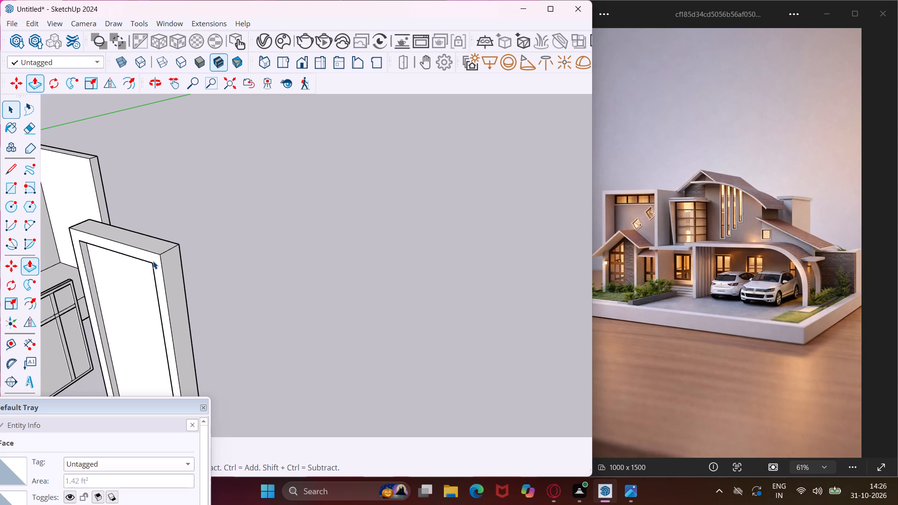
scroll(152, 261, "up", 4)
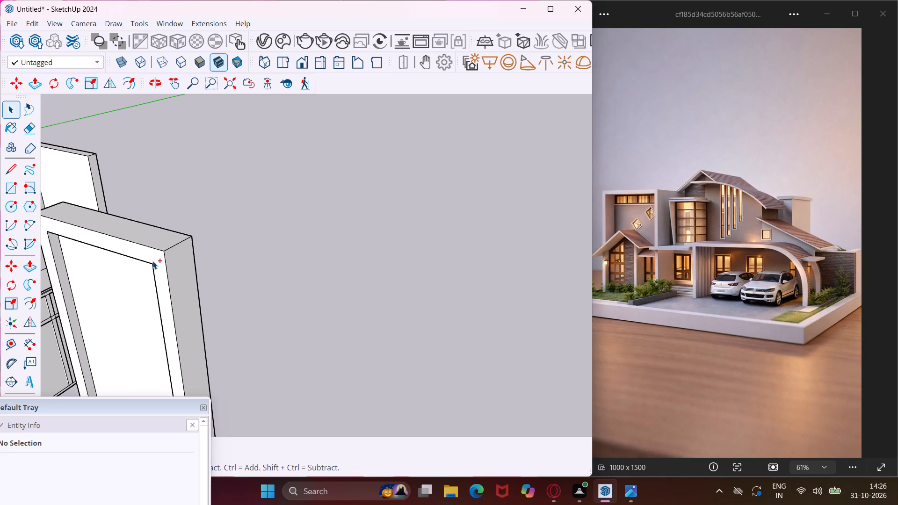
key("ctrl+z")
Push/Pull the standalone strip panel's border face slightly outward to raise its frame.
scroll(153, 249, "up", 2)
left_click(153, 249)
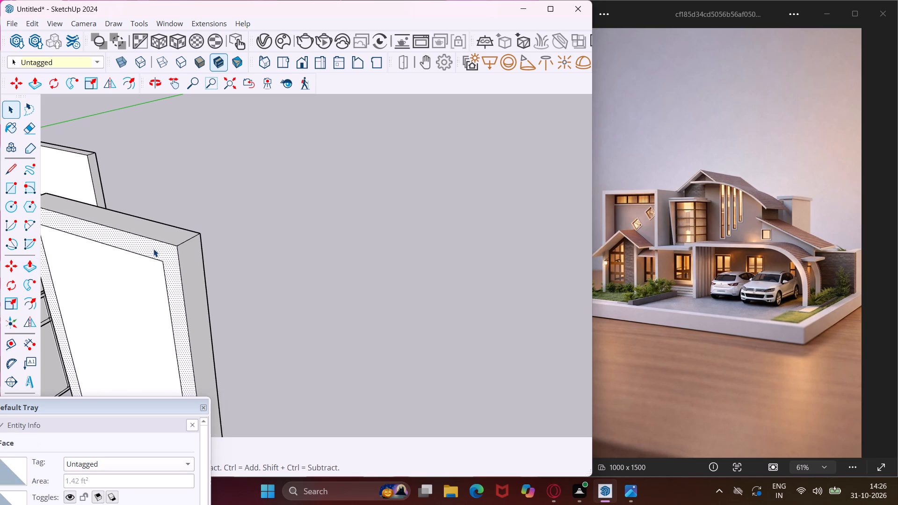
key("p")
left_click(153, 249)
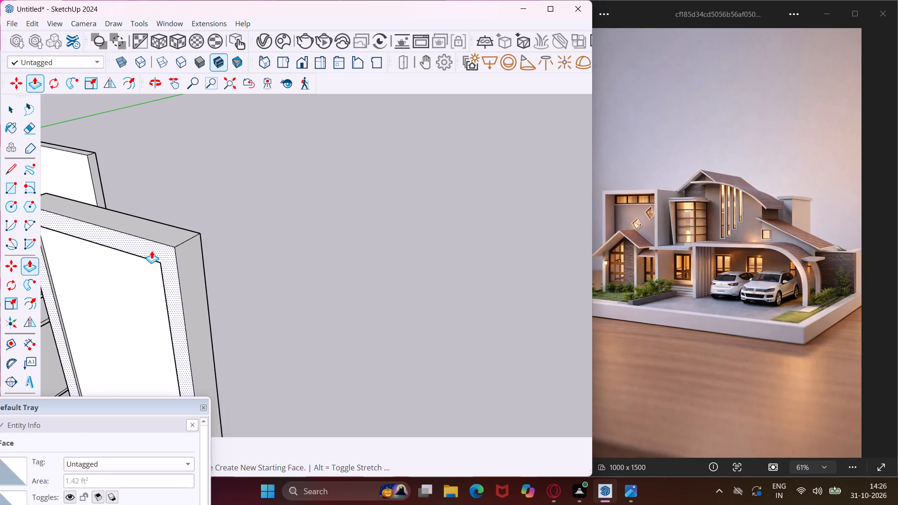
left_click(149, 253)
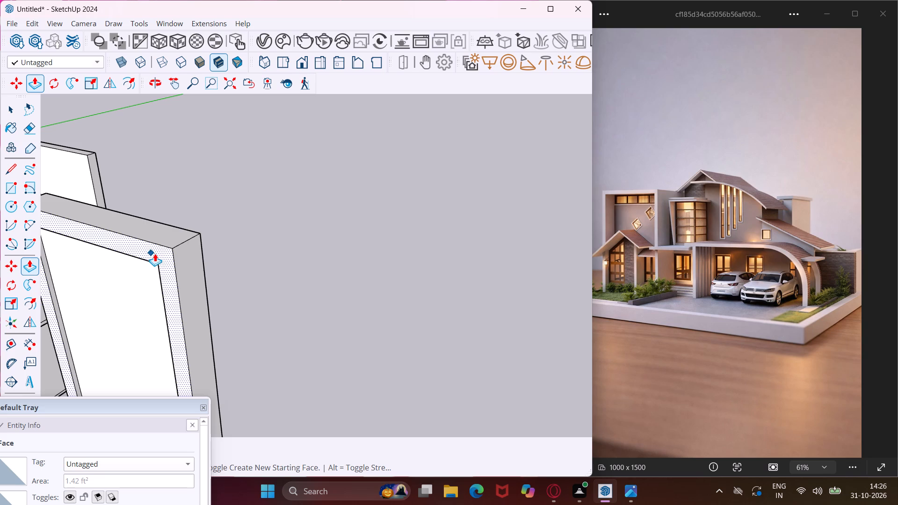
scroll(160, 249, "up", 4)
key("Escape")
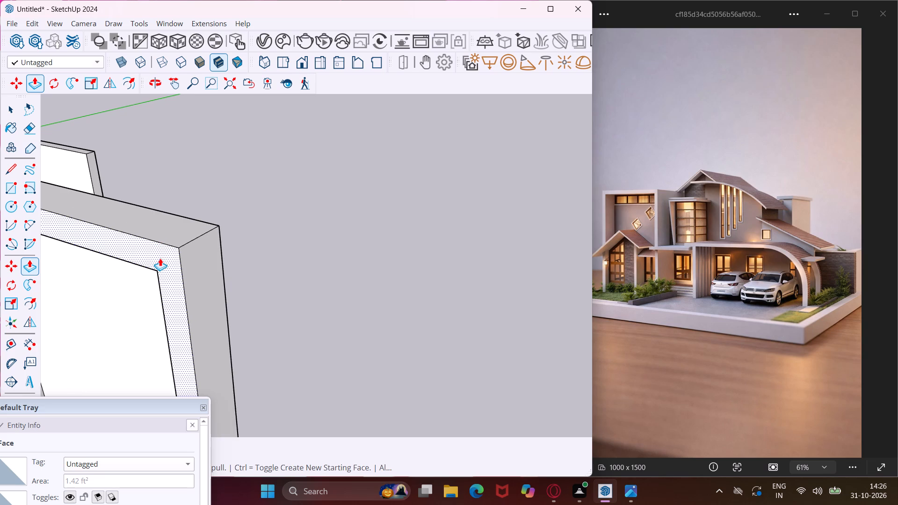
Push/Pull the standalone strip's border backward through the panel as an added layer projecting from its rear side.
left_click(160, 258)
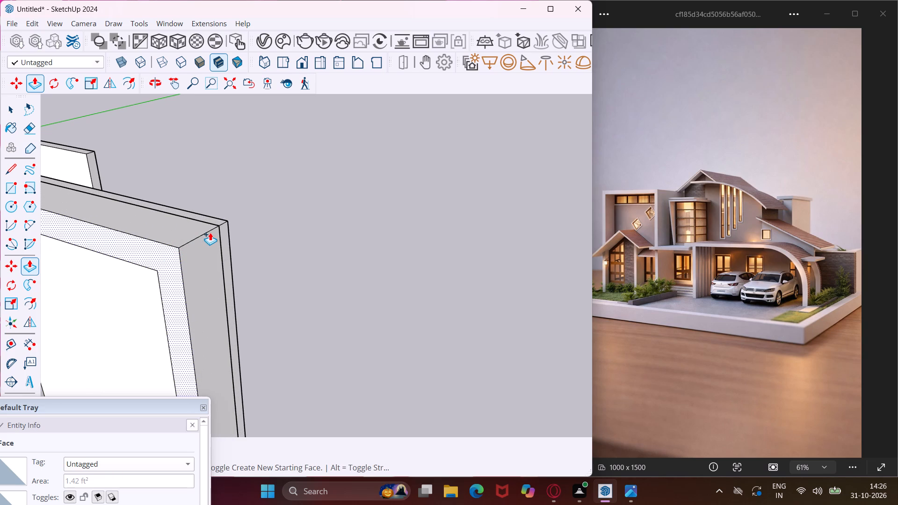
left_click(210, 232)
Repeat the border's backward added-layer Push/Pull on the tallest of the three grouped strip panels.
scroll(174, 233, "down", 12)
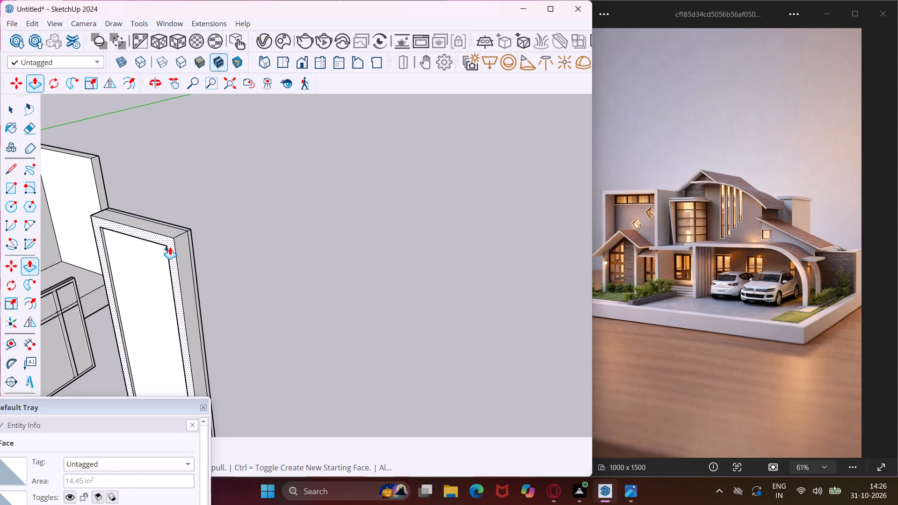
scroll(170, 247, "down", 15)
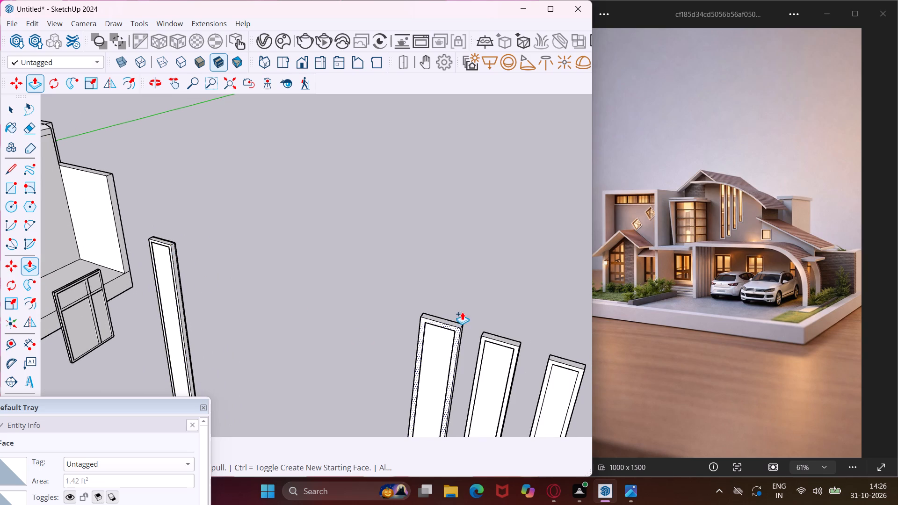
scroll(464, 328, "up", 4)
scroll(453, 329, "down", 2)
scroll(441, 331, "up", 4)
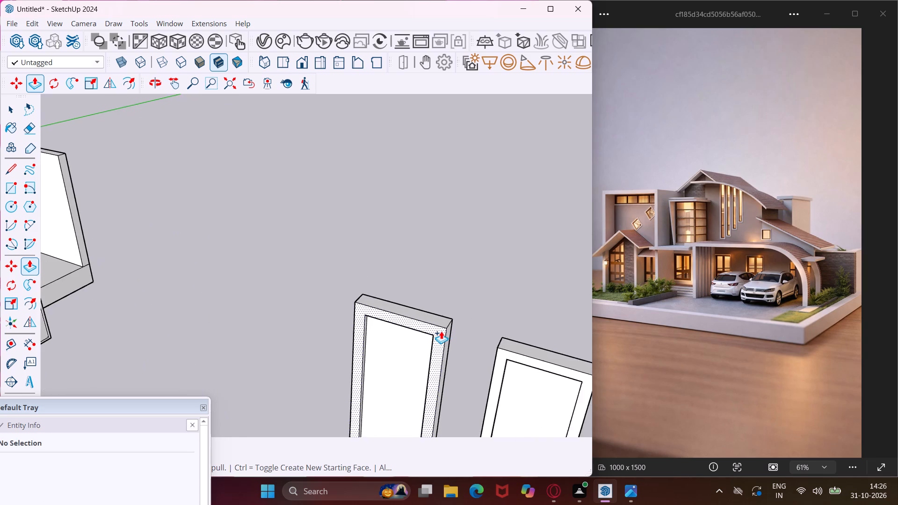
scroll(441, 331, "up", 4)
double_click(441, 331)
scroll(247, 296, "down", 3)
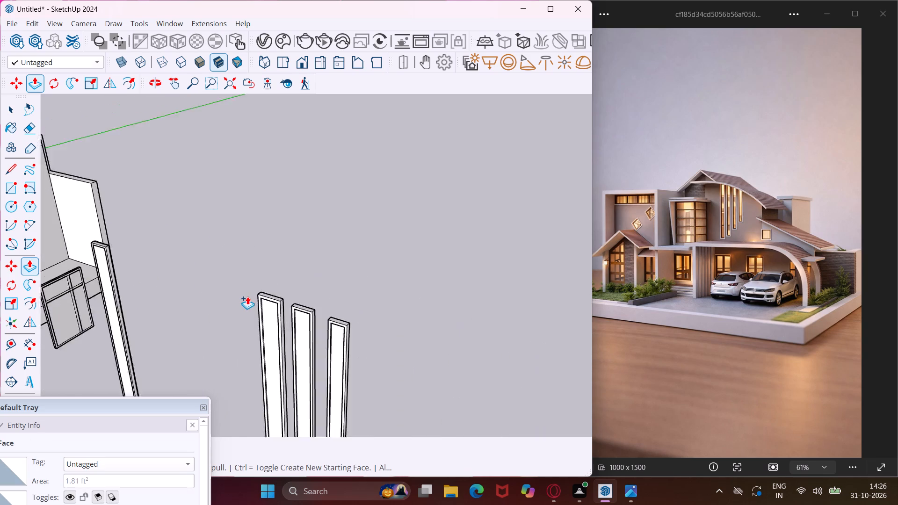
Repeat the backward added-layer Push/Pull on the borders of the middle and shortest grouped strip panels.
scroll(247, 296, "down", 2)
scroll(282, 309, "up", 15)
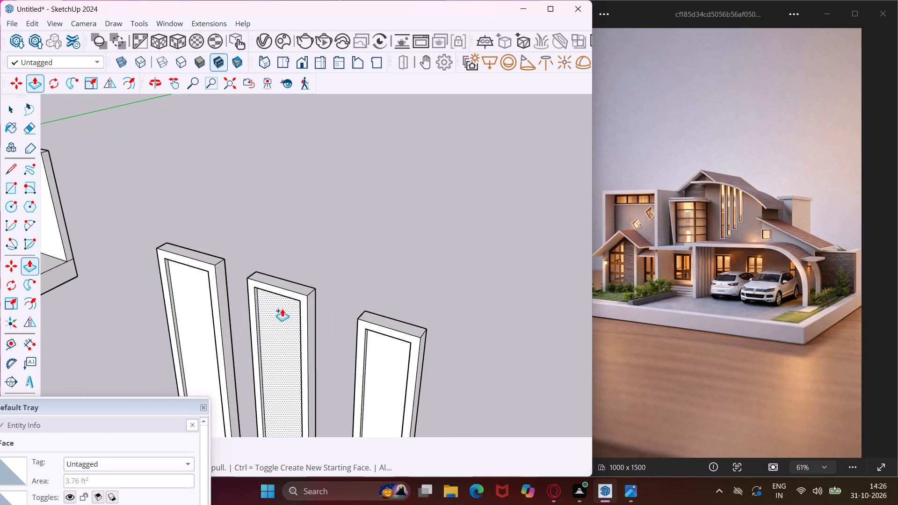
scroll(299, 310, "up", 9)
double_click(305, 305)
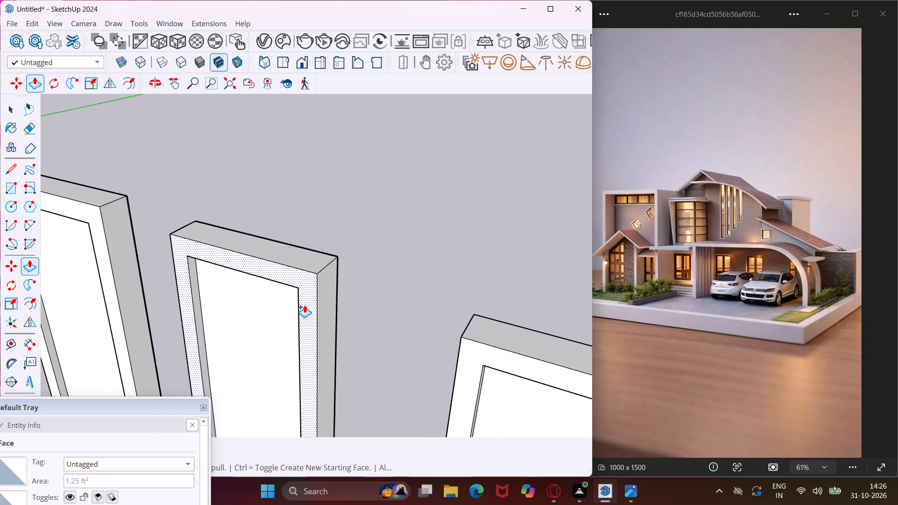
scroll(236, 288, "down", 5)
scroll(362, 333, "up", 8)
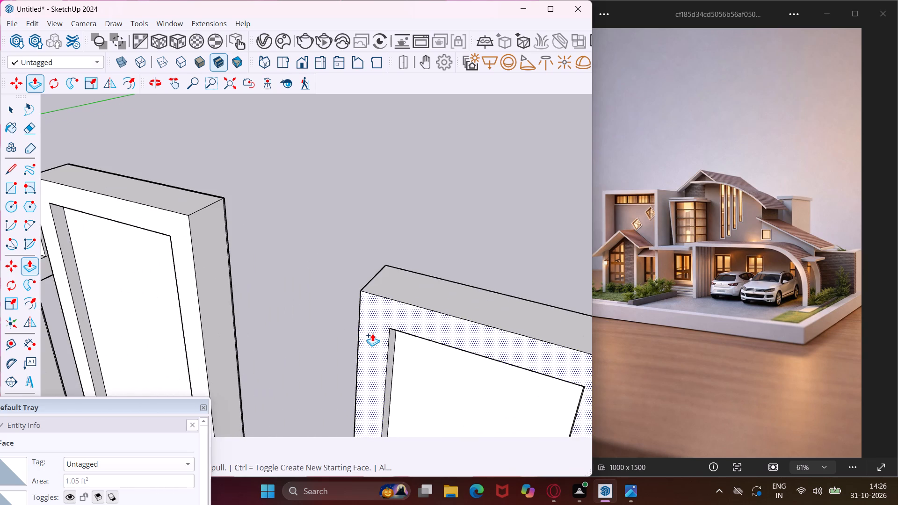
double_click(372, 333)
key("Escape")
key("space")
Examine the framed strip panels and the other detached window panels from several sides.
scroll(371, 332, "up", 1)
middle_click_drag(371, 332, 328, 332)
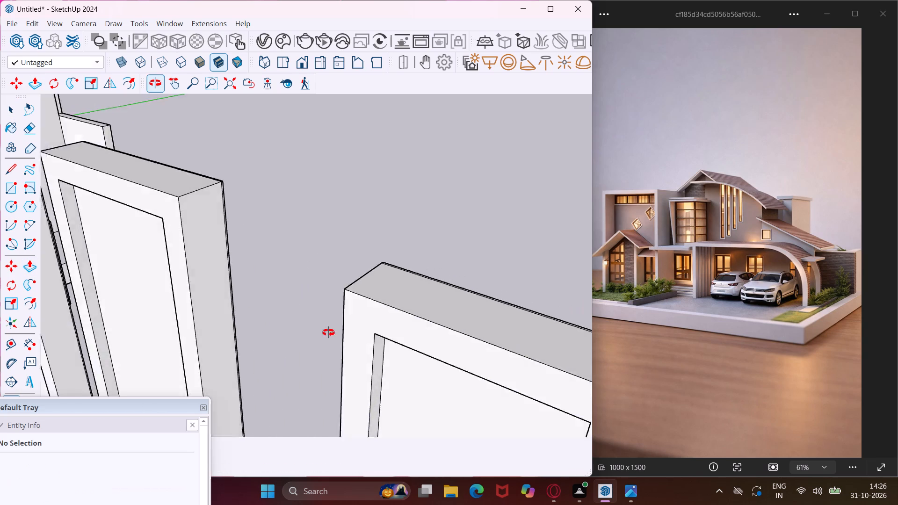
middle_click_drag(328, 332, 95, 262)
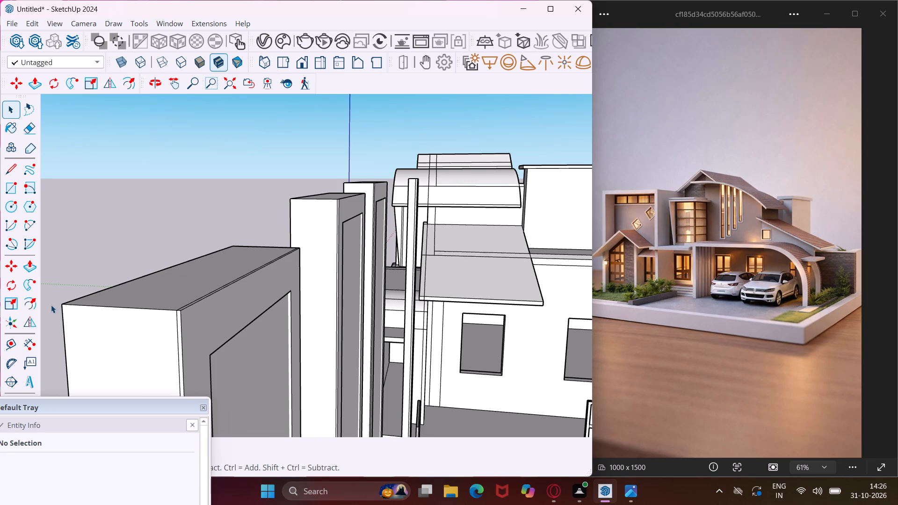
scroll(141, 271, "down", 3)
middle_click_drag(136, 278, 234, 290)
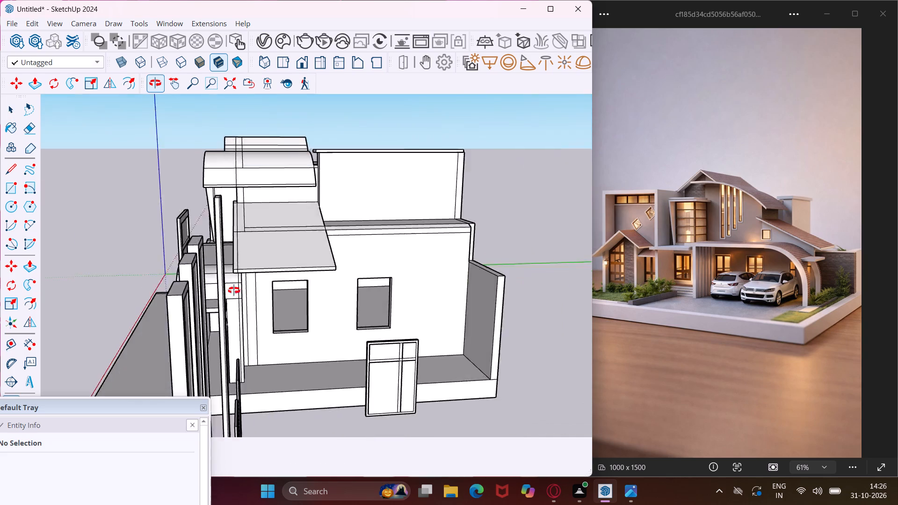
middle_click_drag(234, 290, 449, 283)
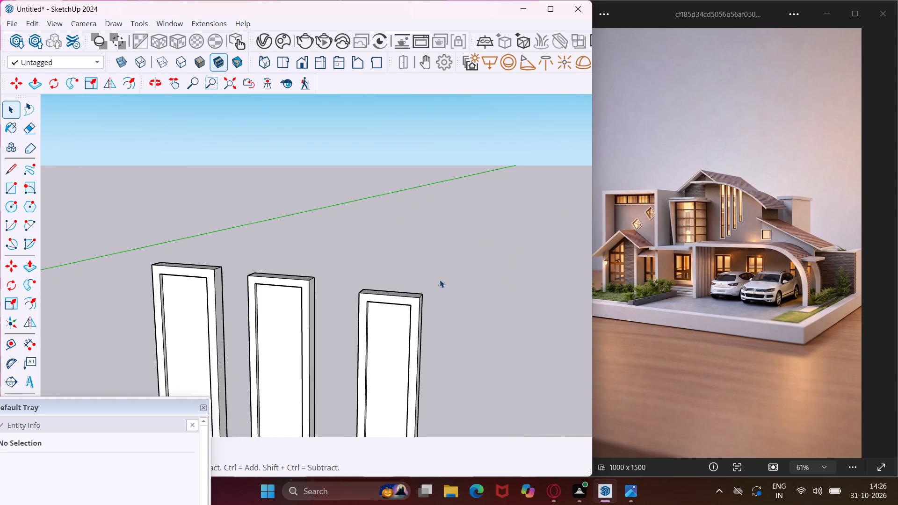
scroll(443, 264, "down", 1)
scroll(389, 237, "down", 10)
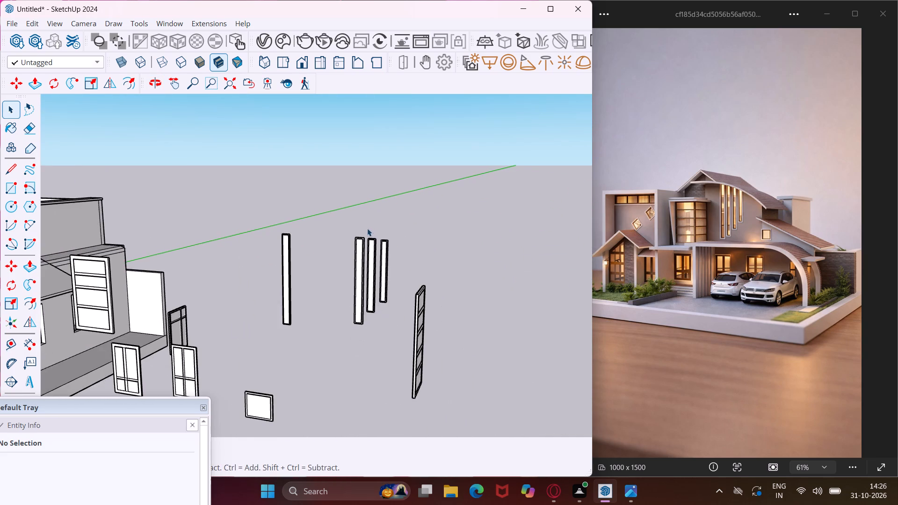
scroll(367, 228, "down", 5)
middle_click_drag(280, 267, 486, 270)
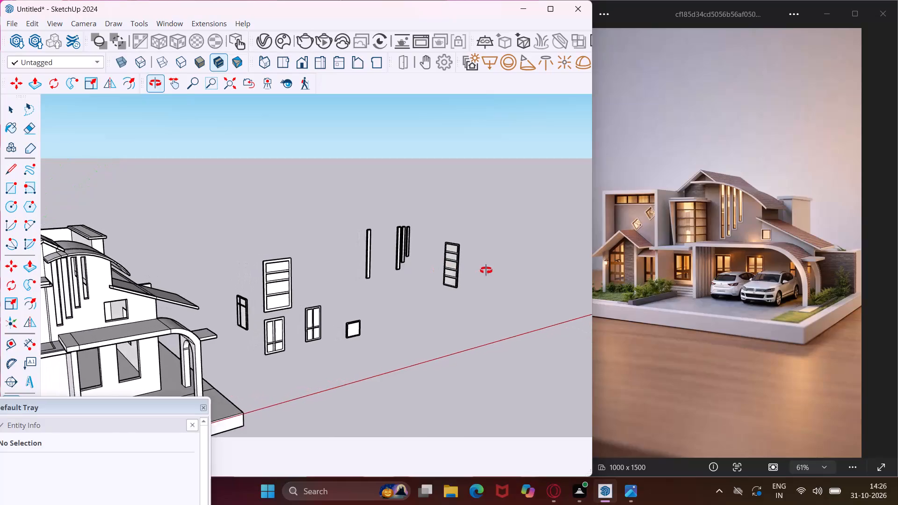
middle_click_drag(486, 270, 521, 249)
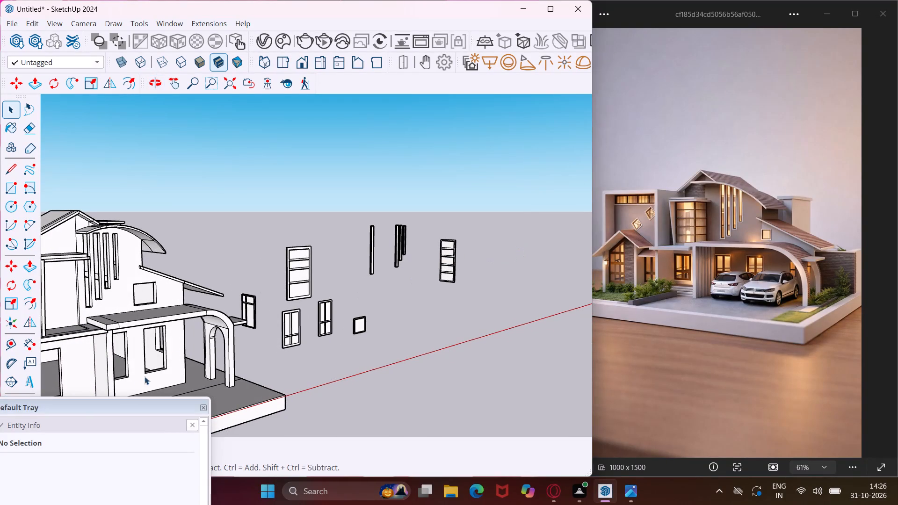
Reposition the Default Tray and collapse Entity Info to expose the Materials settings.
left_click_drag(147, 409, 241, 317)
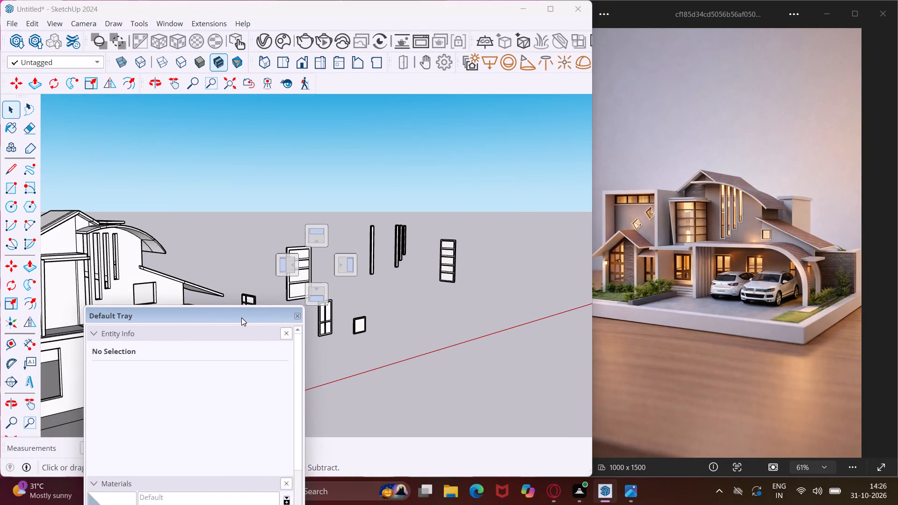
left_click_drag(241, 317, 192, 351)
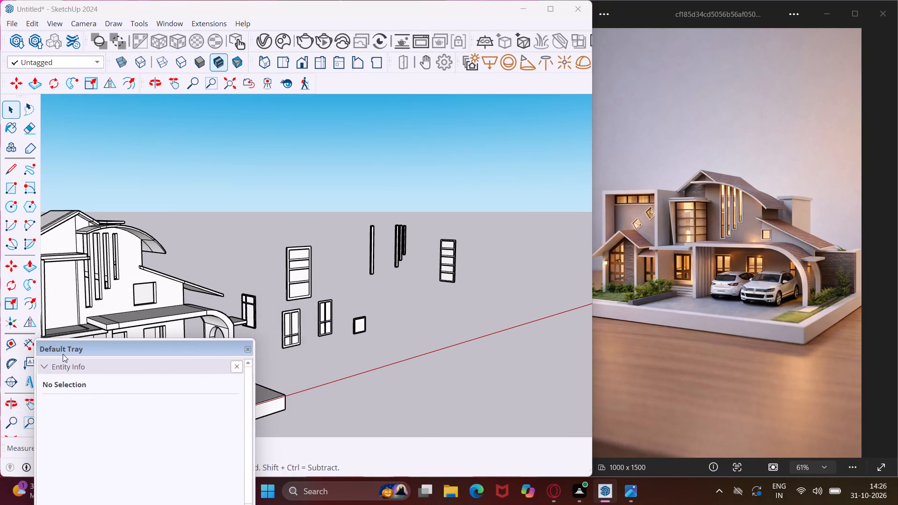
left_click(41, 368)
Push/Pull the recessed face behind the house's upper parapet to its limit of about 15' 7/8" to close the open flat roof.
scroll(116, 262, "down", 5)
middle_click_drag(116, 262, 145, 318)
scroll(129, 251, "down", 5)
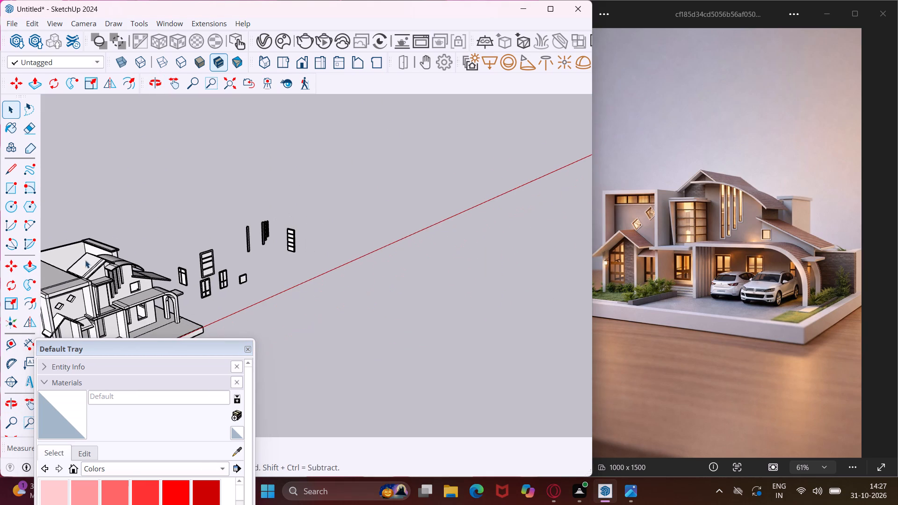
scroll(66, 264, "up", 4)
middle_click_drag(66, 264, 483, 241)
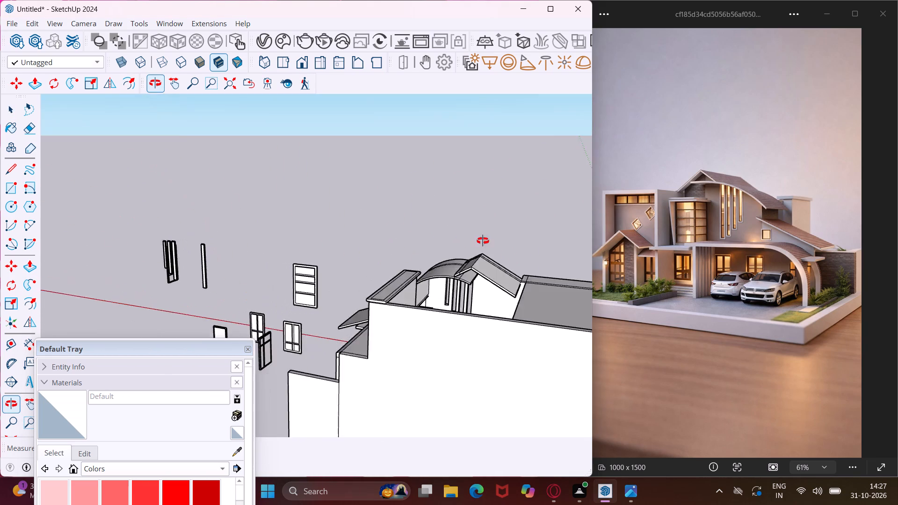
middle_click_drag(483, 241, 512, 241)
scroll(550, 299, "up", 3)
middle_click_drag(550, 299, 566, 288)
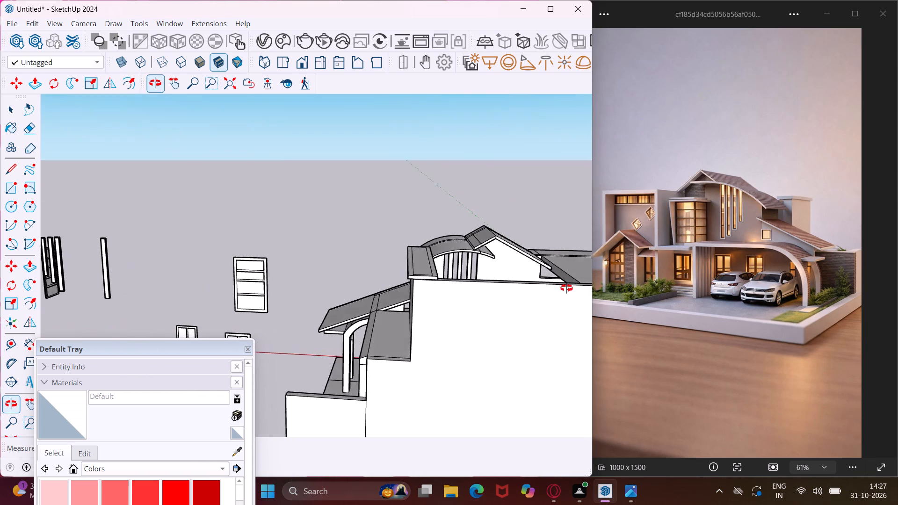
middle_click_drag(566, 288, 569, 287)
scroll(569, 277, "up", 9)
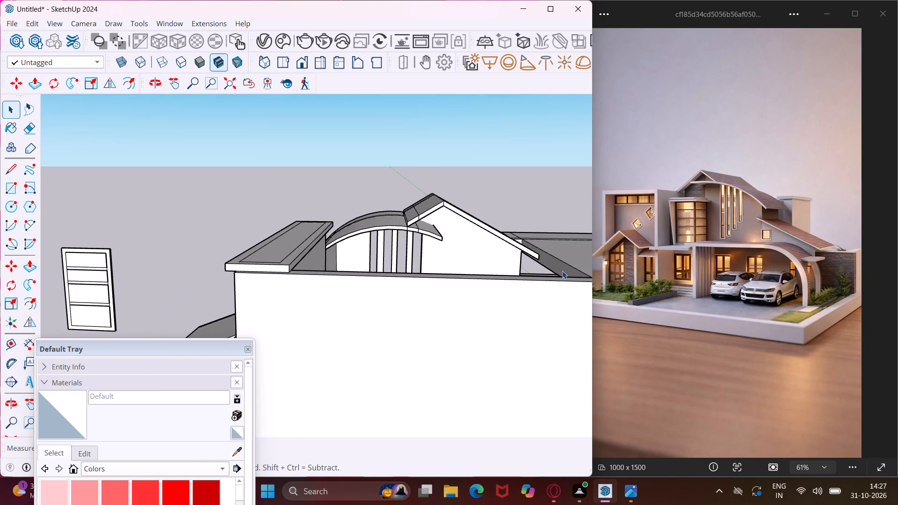
left_click(562, 268)
key("p")
left_click(562, 268)
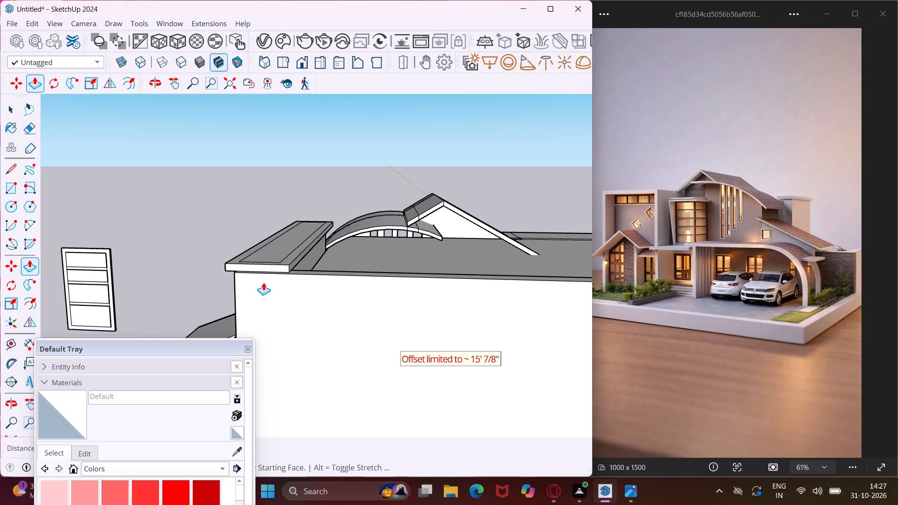
left_click(285, 283)
middle_click_drag(304, 276, 244, 325)
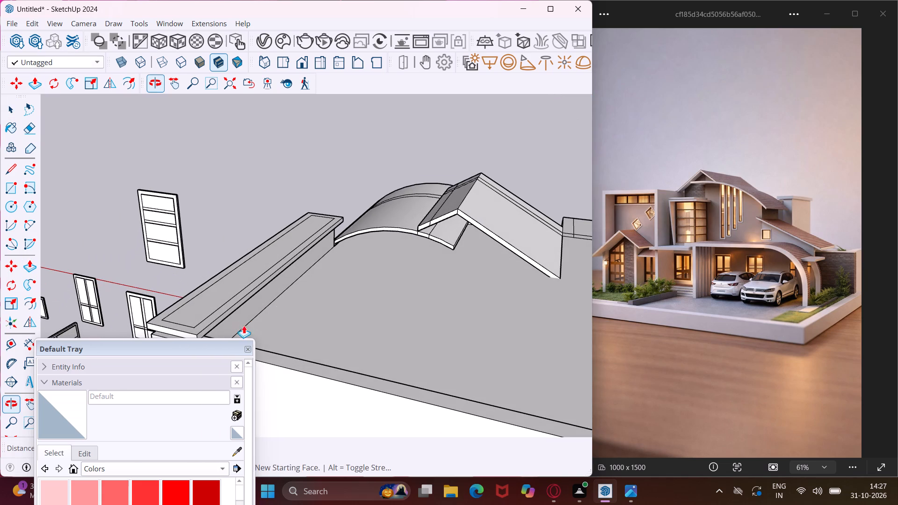
key("Escape")
key("space")
Examine the whole house from the side and front, ending close on the detached windows beside the gabled entrance.
middle_click_drag(304, 287, 679, 246)
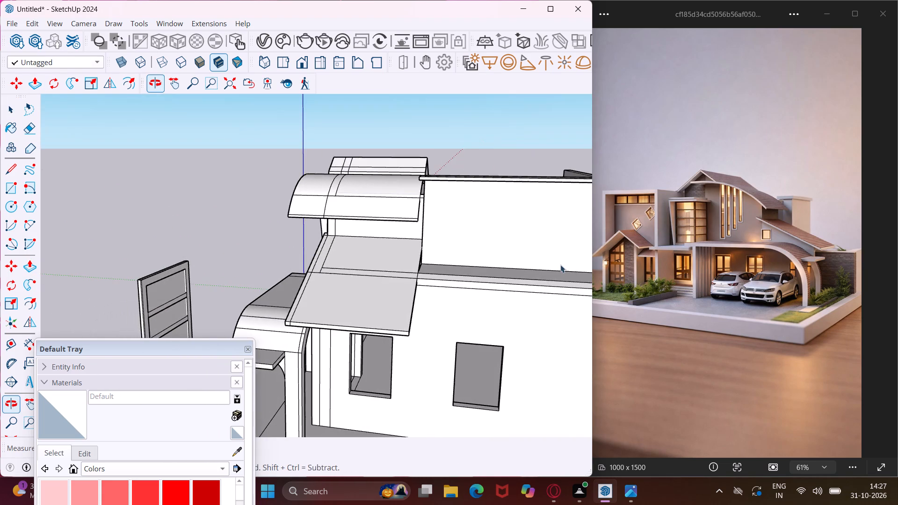
scroll(299, 294, "down", 5)
middle_click_drag(261, 300, 576, 306)
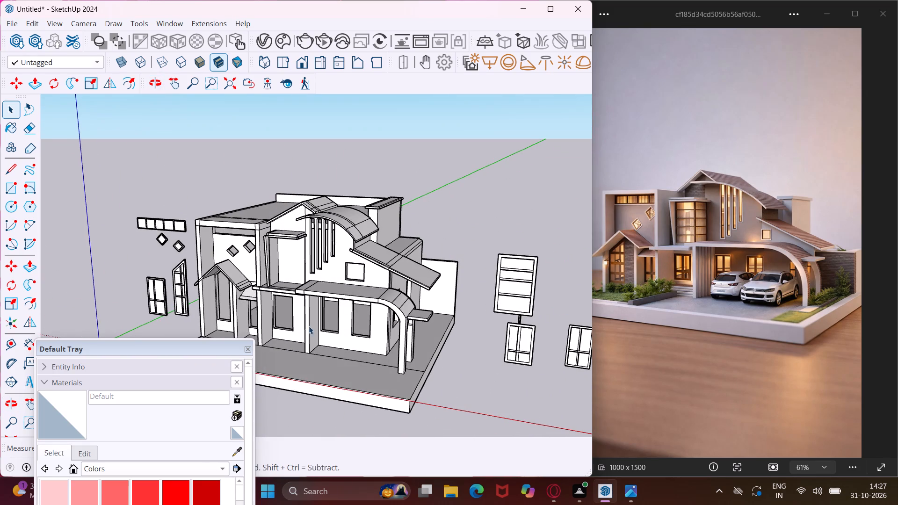
scroll(237, 298, "down", 5)
middle_click_drag(256, 284, 353, 247)
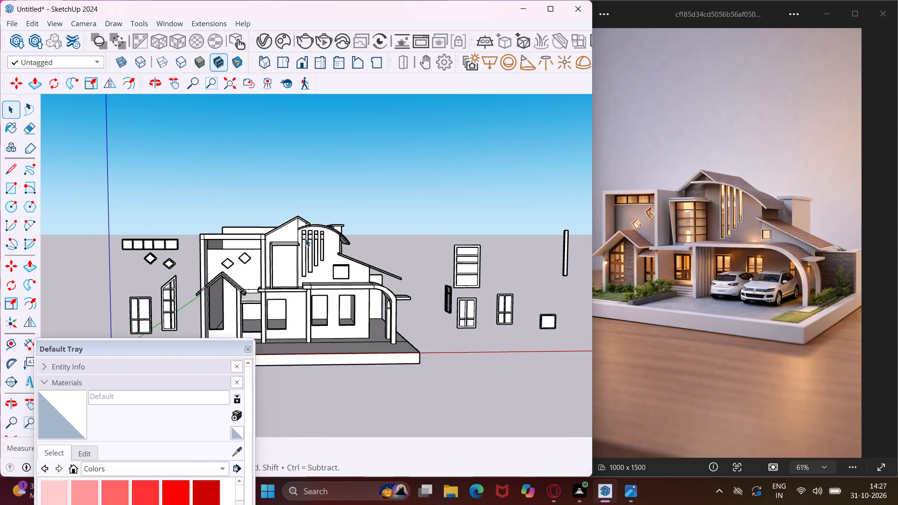
scroll(304, 236, "down", 6)
middle_click_drag(304, 236, 322, 320)
scroll(210, 281, "up", 4)
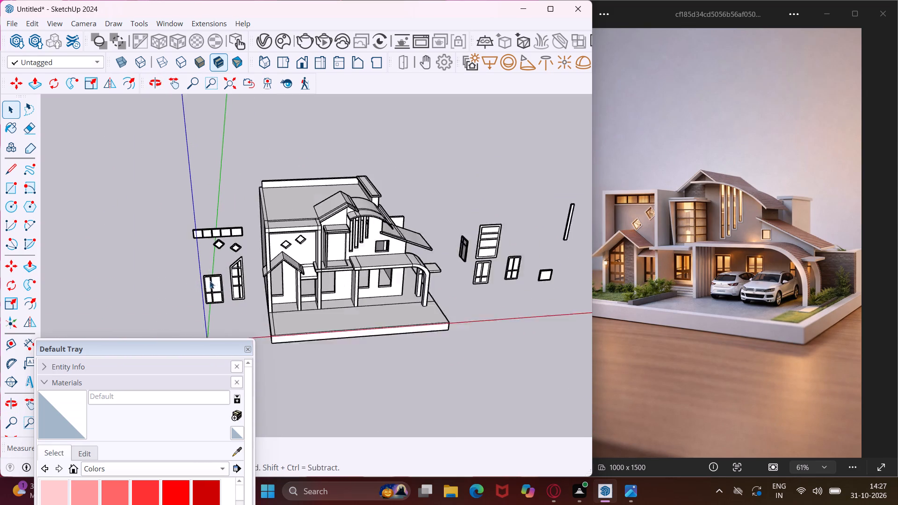
scroll(210, 281, "up", 12)
middle_click_drag(210, 281, 209, 254)
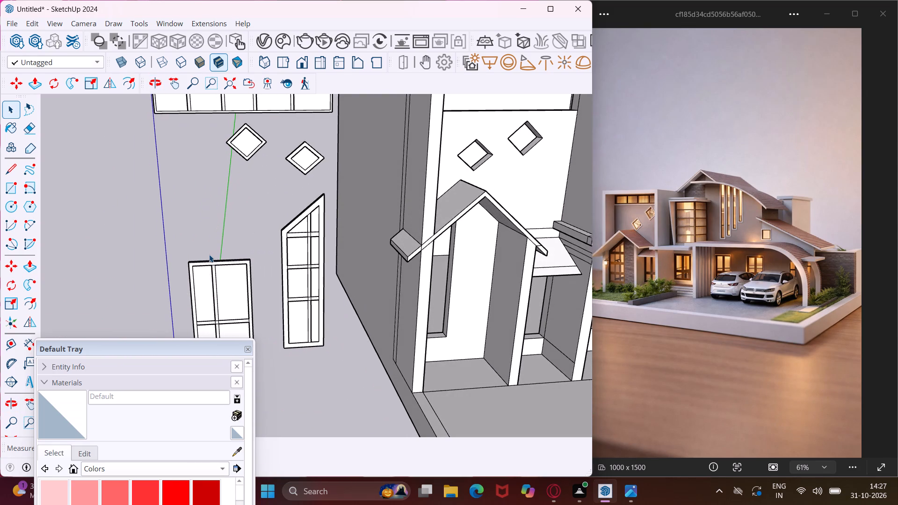
Open the V-Ray Asset Editor, expand its material library and settings, and browse materials in Chaos Cosmos.
left_click(271, 38)
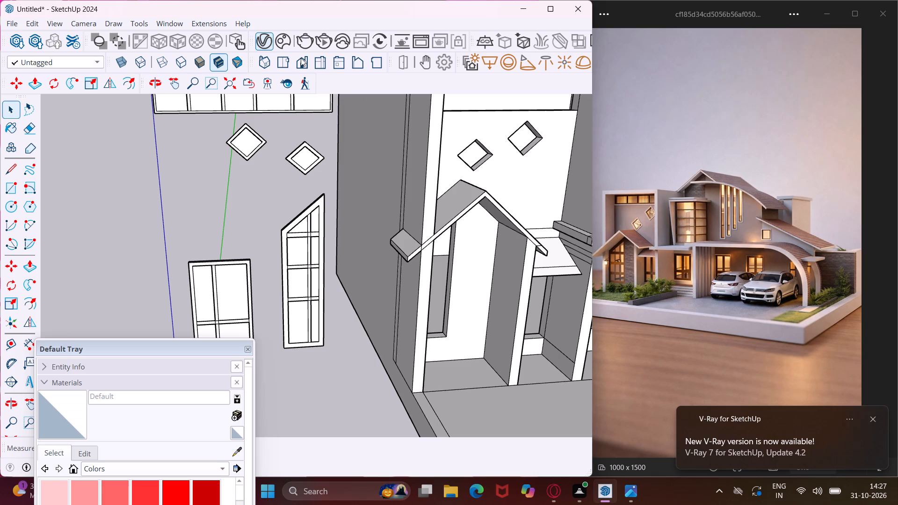
left_click(876, 415)
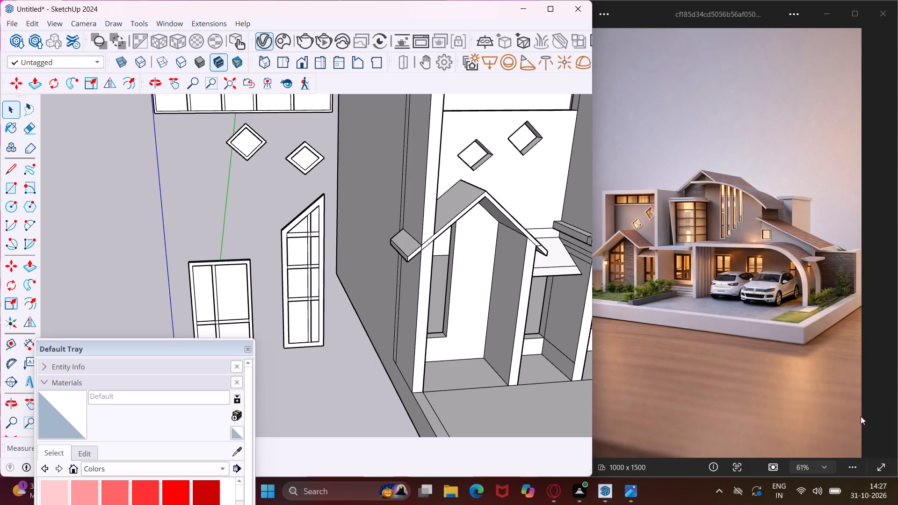
left_click(262, 39)
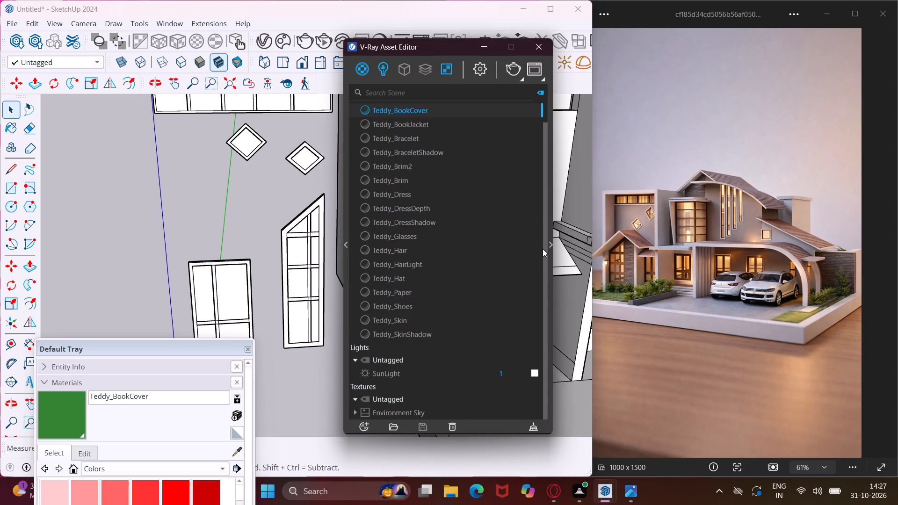
left_click(549, 245)
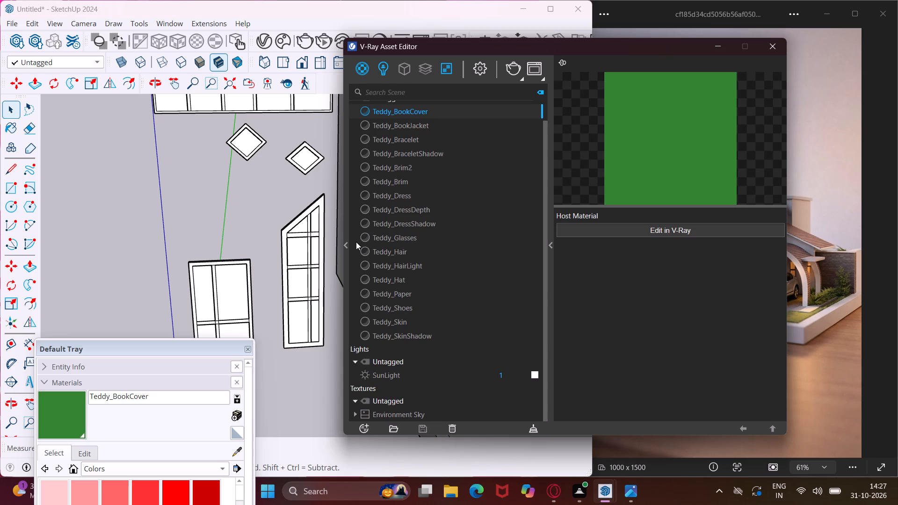
left_click(346, 245)
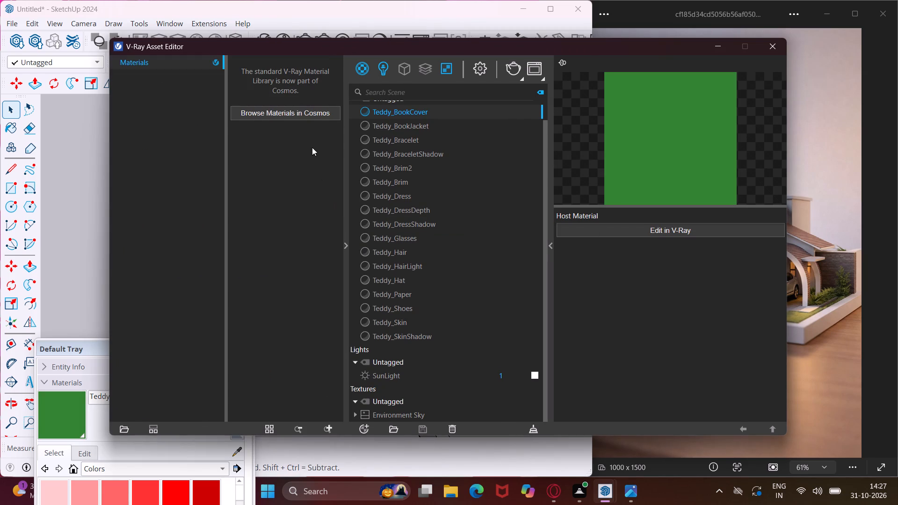
left_click(311, 109)
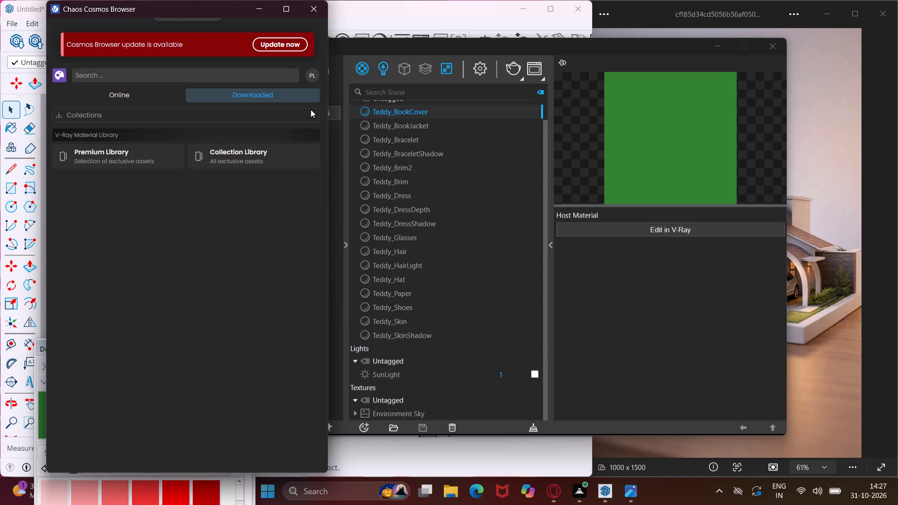
Search the downloaded Cosmos assets for glass and import the Glass Thin Clear 001 material into the scene.
left_click(191, 72)
left_click(179, 125)
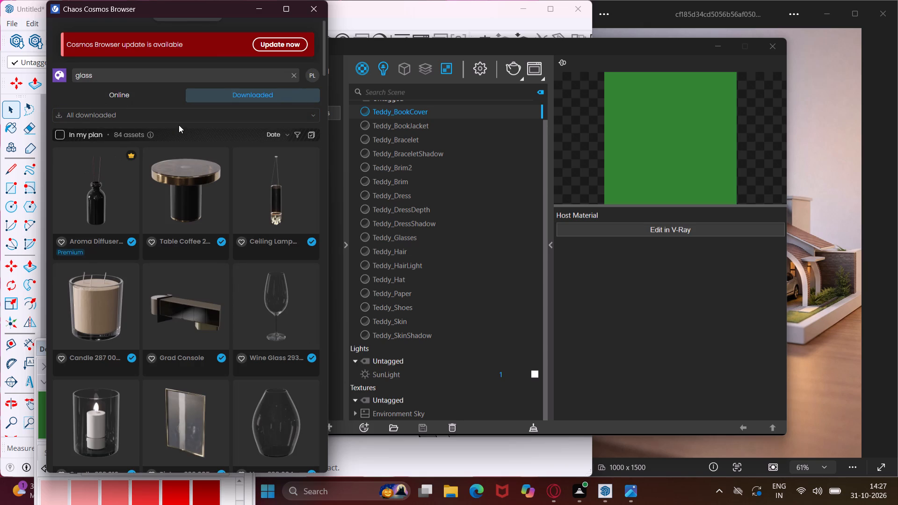
scroll(162, 336, "down", 4)
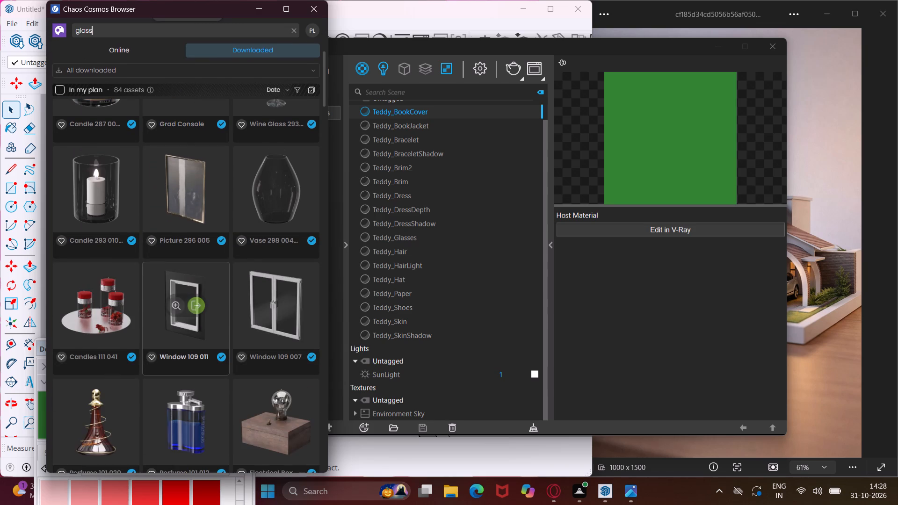
scroll(161, 336, "down", 5)
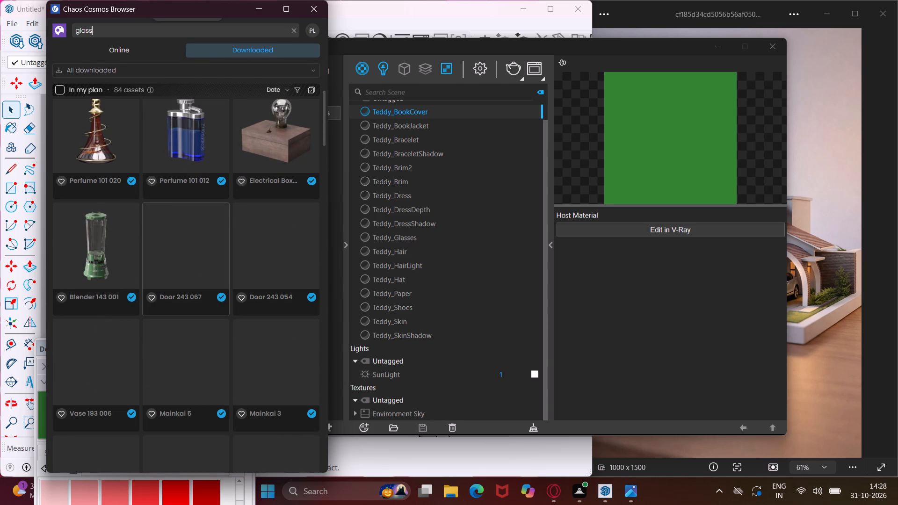
scroll(188, 283, "down", 3)
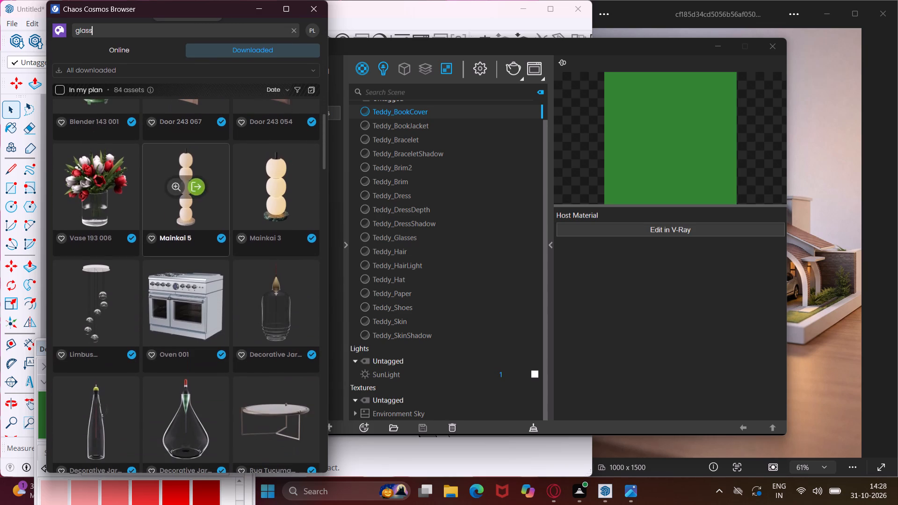
scroll(188, 283, "down", 6)
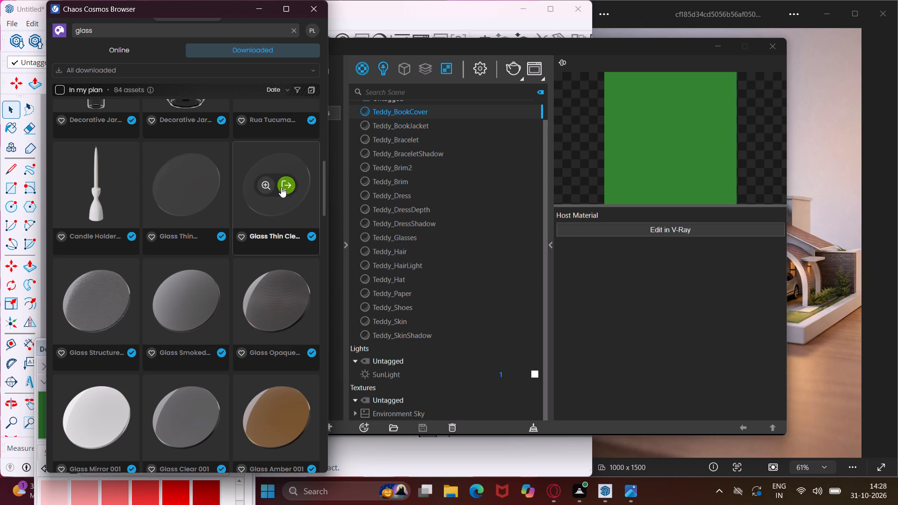
left_click(281, 187)
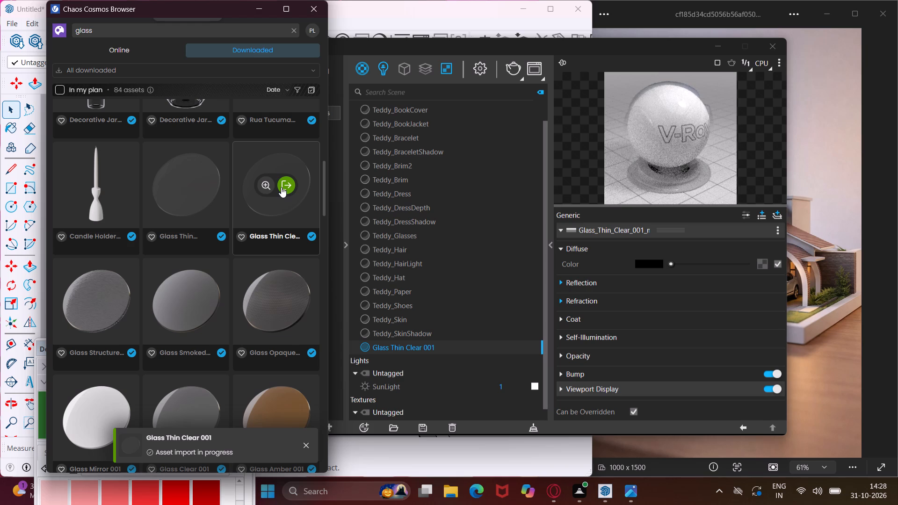
Change the material preview scene for Glass Thin Clear 001 to Wall.
left_click(781, 64)
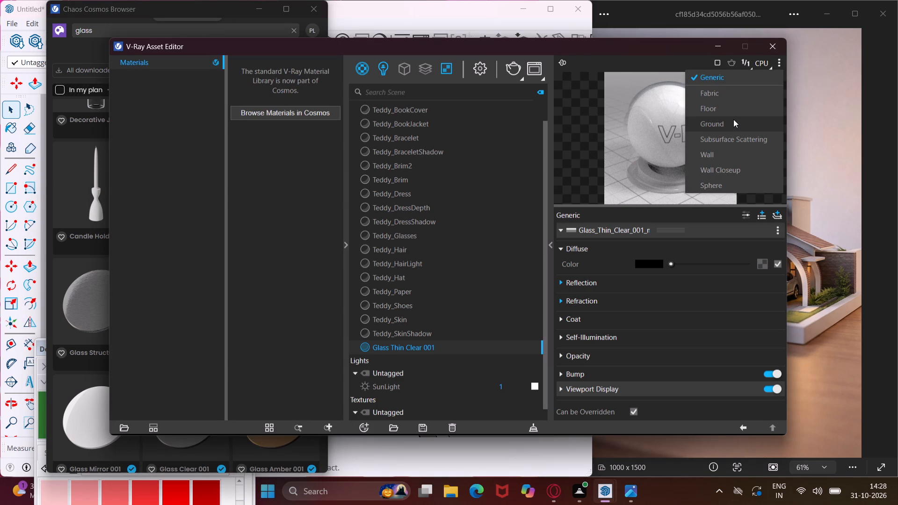
left_click(738, 152)
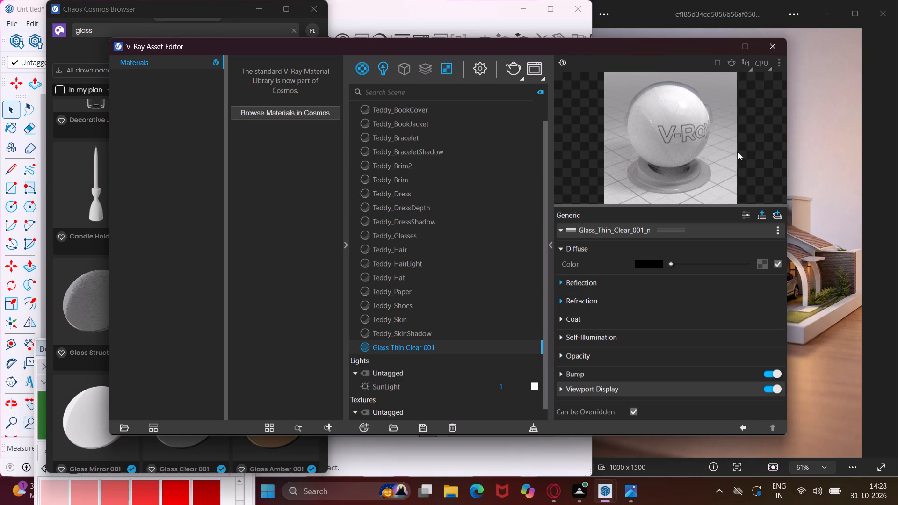
Set the glass material's diffuse colour to a near-white of R 0.952, G 0.94, B 0.94.
left_click(655, 262)
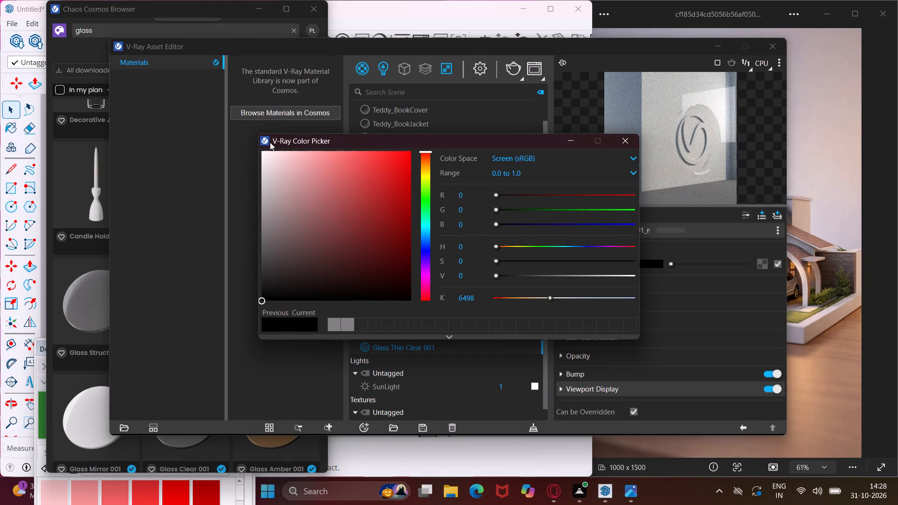
left_click(263, 159)
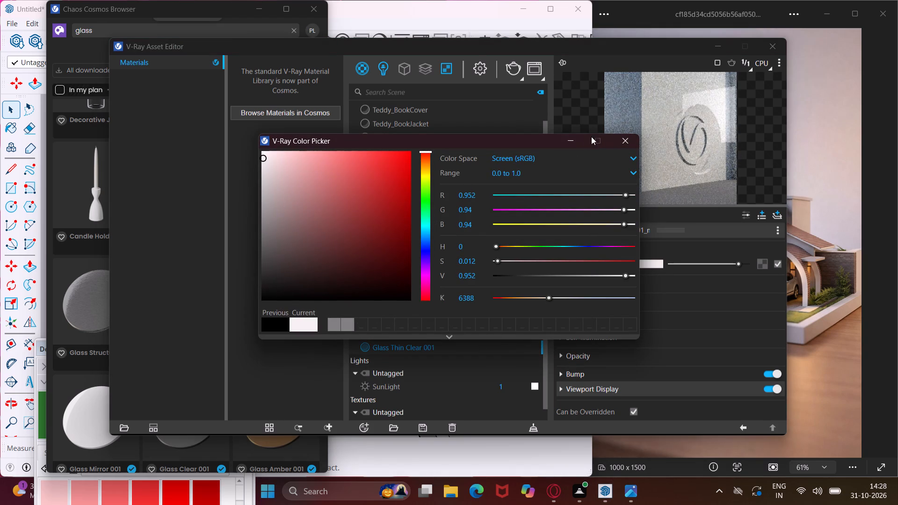
left_click(575, 136)
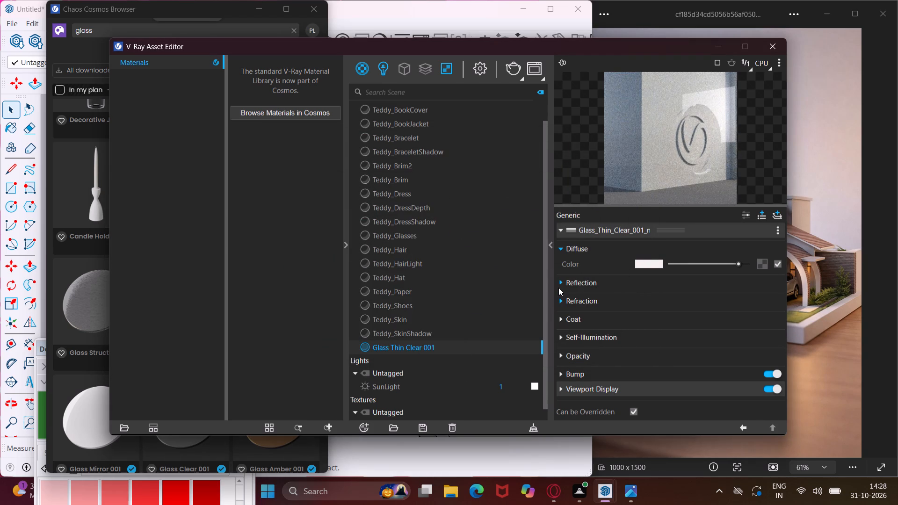
Set the glass material's reflection roughness to 0.98 and its reflection IOR to 4.
left_click(559, 286)
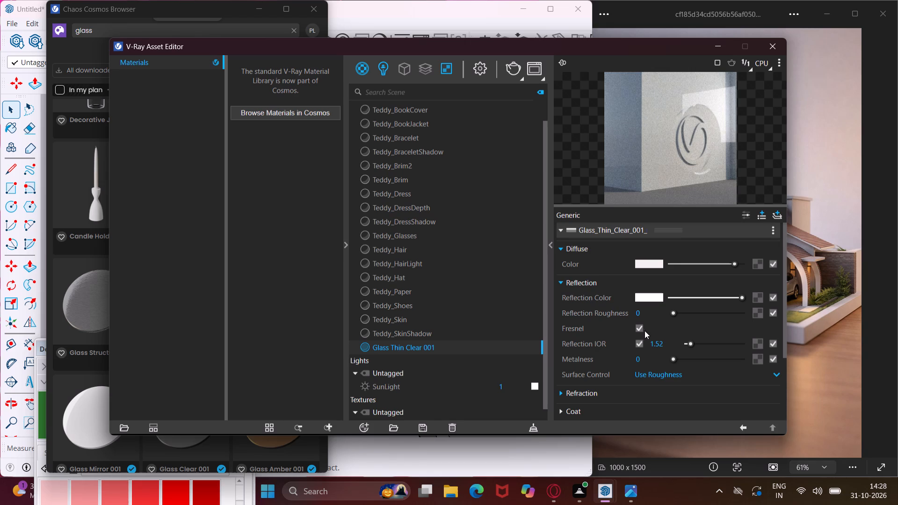
left_click_drag(673, 313, 697, 312)
left_click_drag(697, 312, 740, 310)
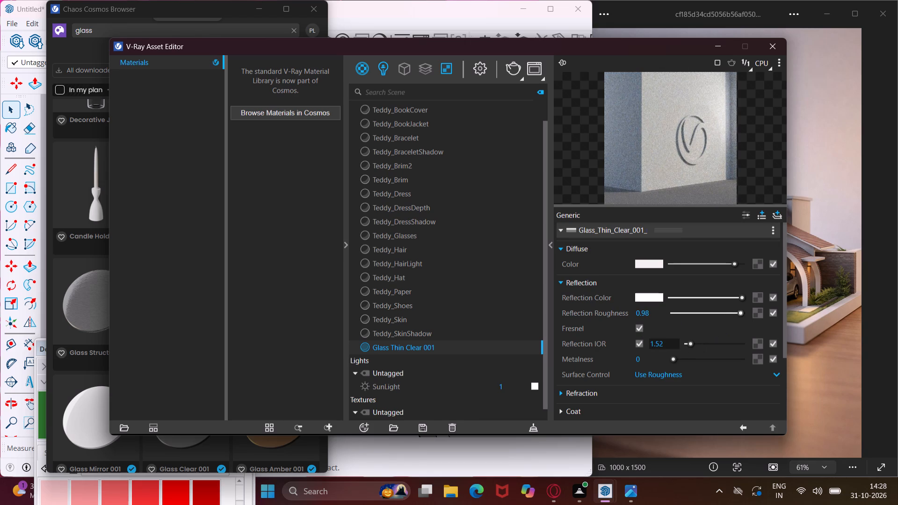
left_click(667, 341)
key("BackSpace")
key("BackSpace")
key("BackSpace")
key("BackSpace")
key("4")
key("Return")
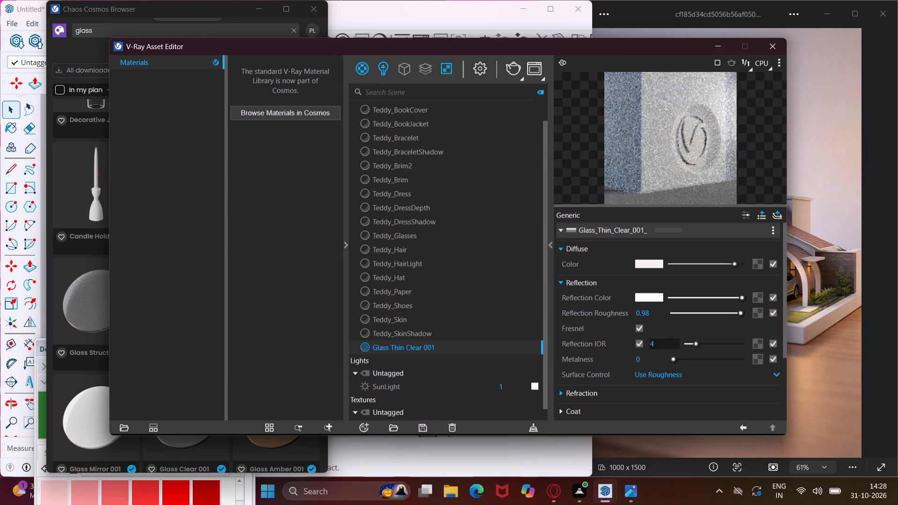
Return to the model and paint the four panes of the detached rectangular window with Glass Thin Clear 001.
double_click(435, 349)
left_click(719, 43)
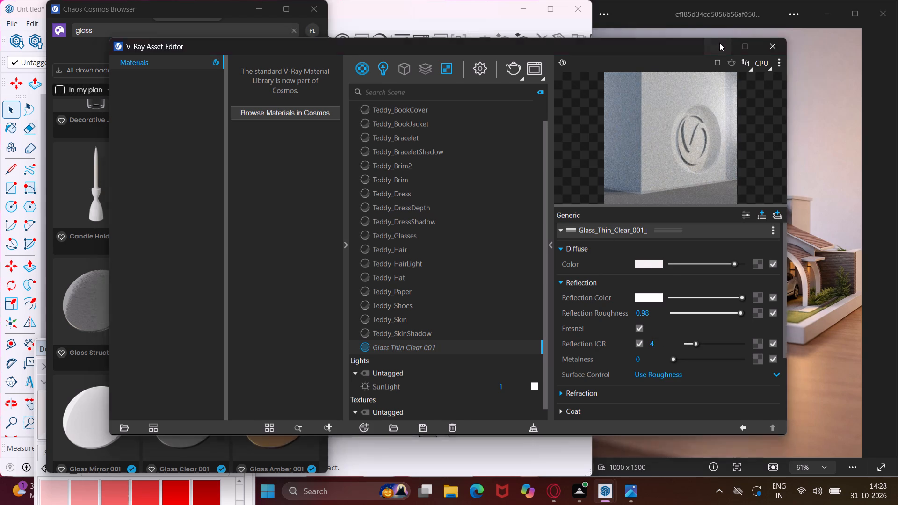
left_click(254, 7)
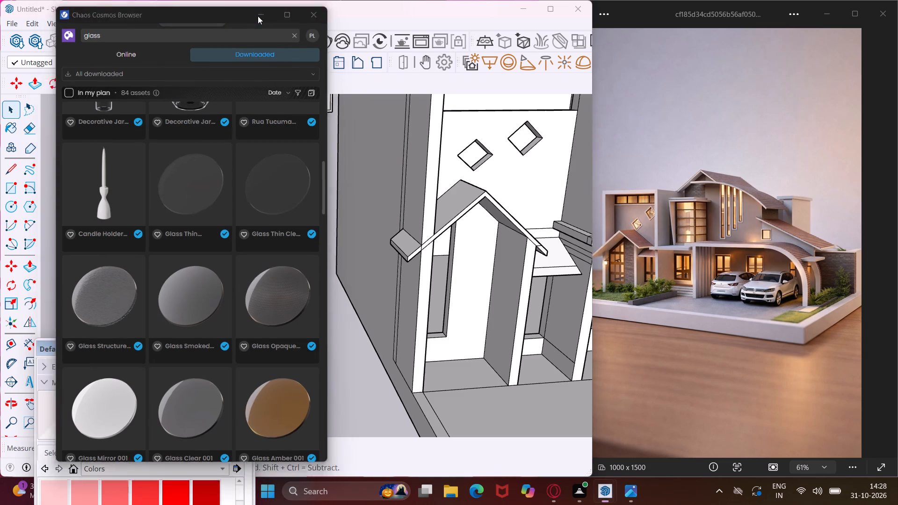
left_click(53, 421)
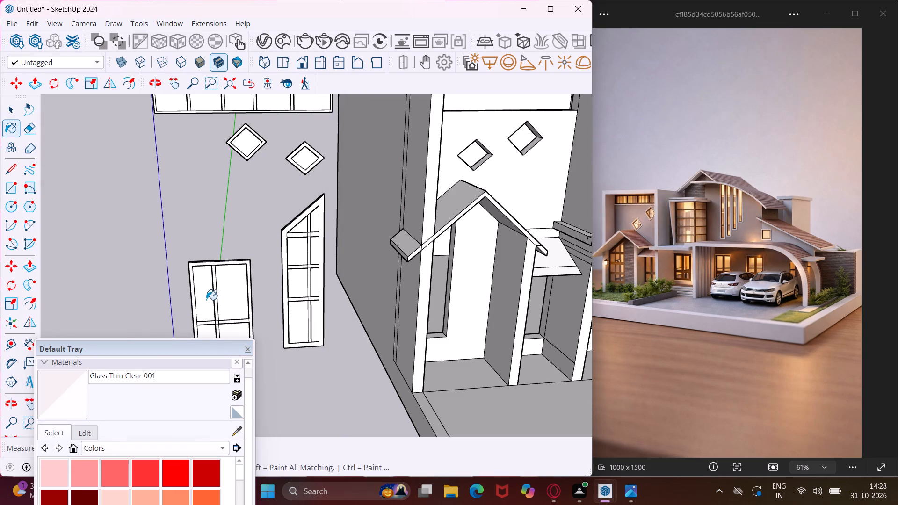
scroll(206, 298, "up", 8)
left_click(206, 289)
left_click(256, 274)
scroll(265, 253, "down", 3)
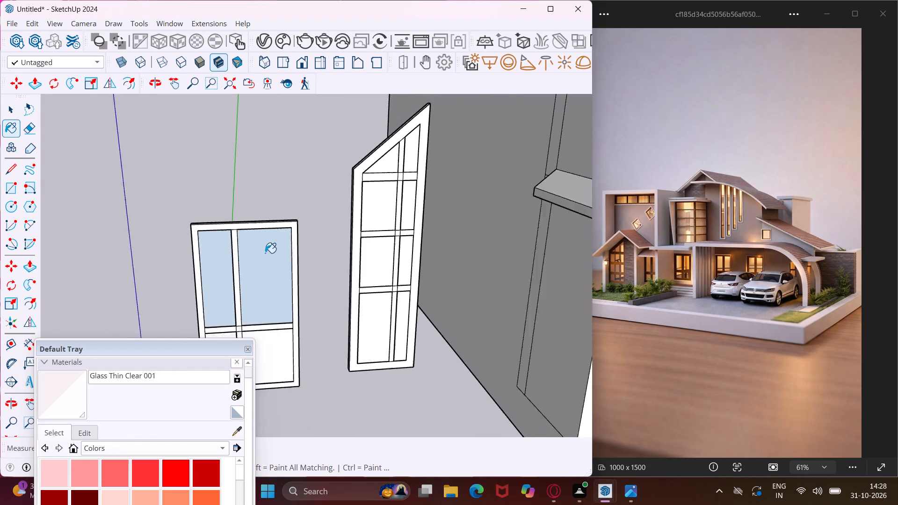
scroll(265, 253, "down", 7)
scroll(237, 320, "up", 14)
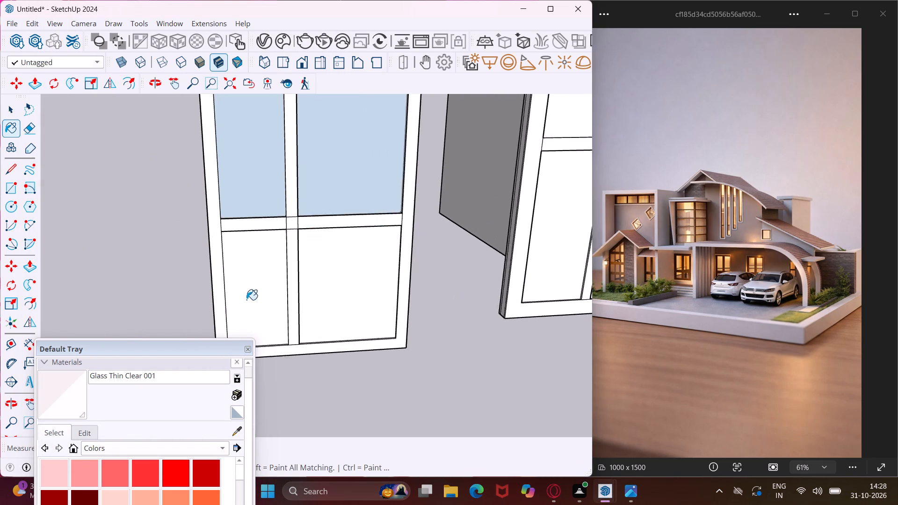
left_click(254, 292)
left_click(342, 276)
Paint all eight panes of the detached slanted-top window with Glass Thin Clear 001.
scroll(268, 273, "down", 5)
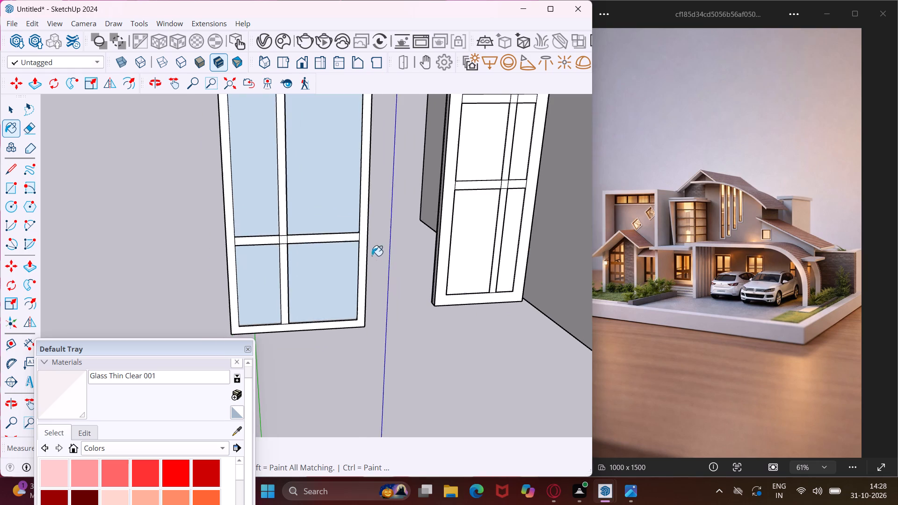
scroll(369, 255, "down", 4)
scroll(445, 144, "up", 4)
left_click(445, 144)
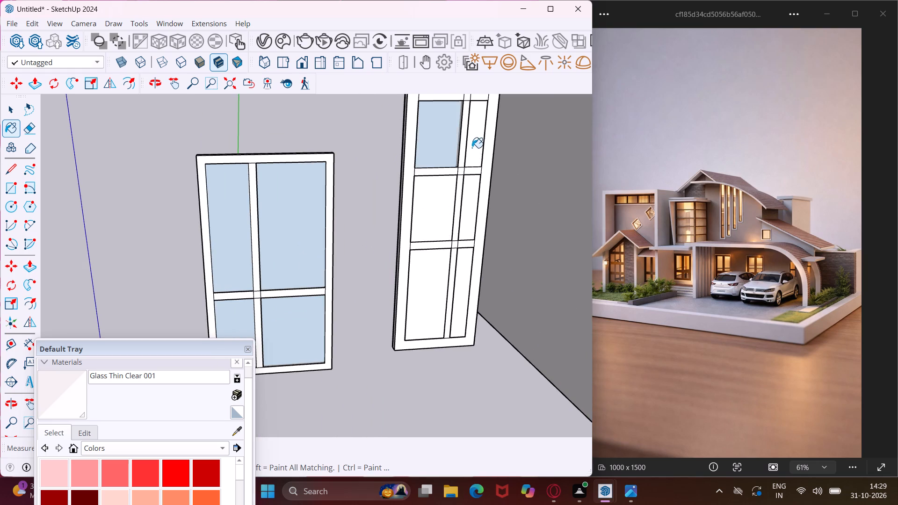
left_click(472, 148)
left_click(472, 193)
left_click(441, 205)
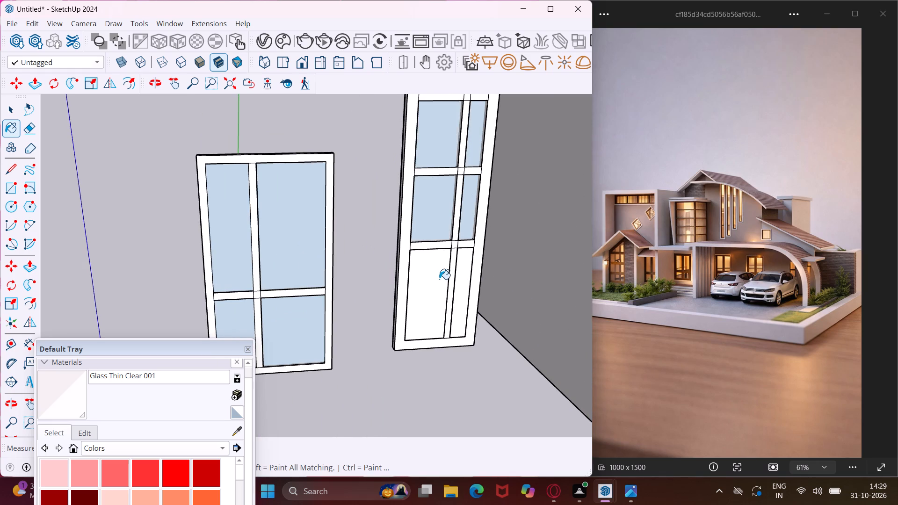
left_click(439, 280)
left_click(463, 268)
scroll(419, 291, "down", 3)
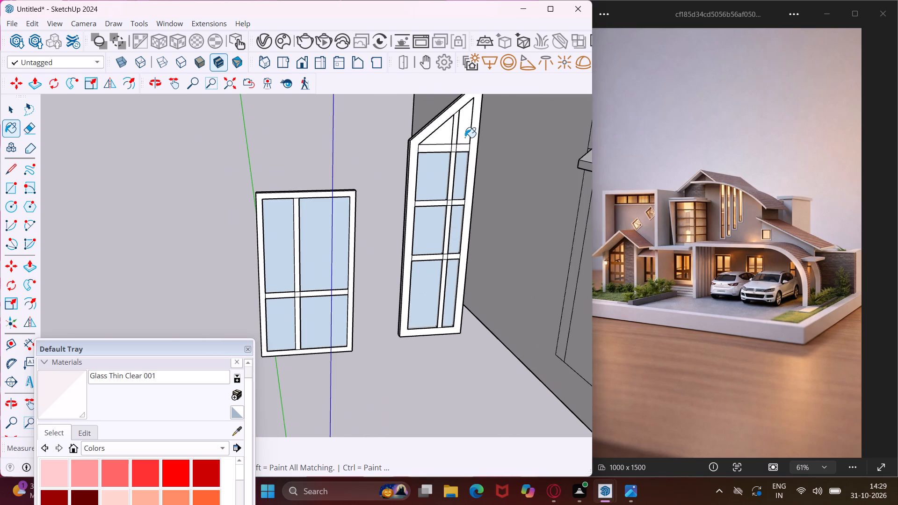
scroll(464, 132, "up", 6)
left_click(462, 132)
left_click(431, 146)
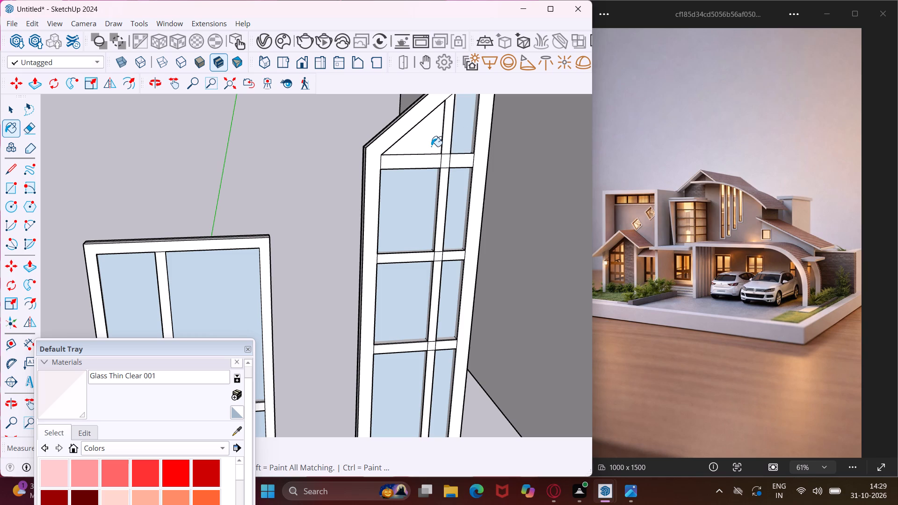
Paint the five panes of the horizontal strip window above the diamond windows with Glass Thin Clear 001.
scroll(431, 146, "down", 12)
scroll(415, 180, "down", 6)
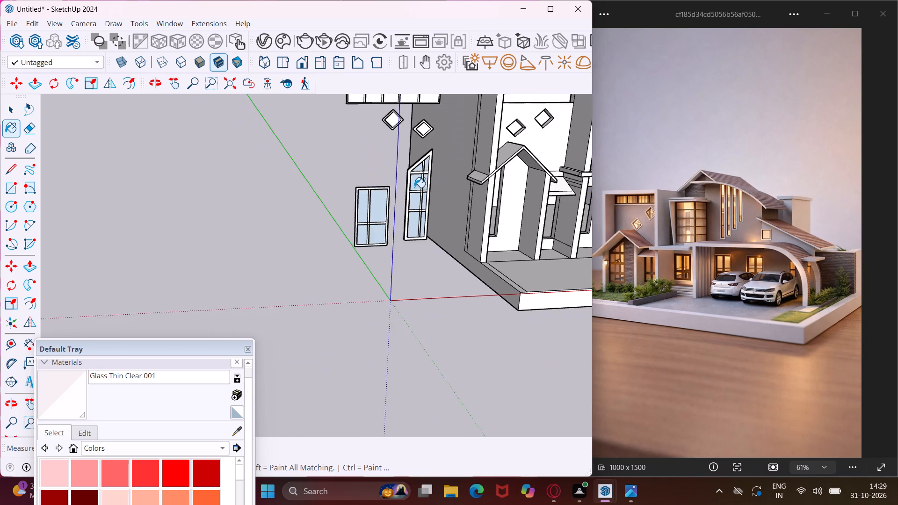
scroll(414, 188, "down", 3)
scroll(372, 119, "up", 16)
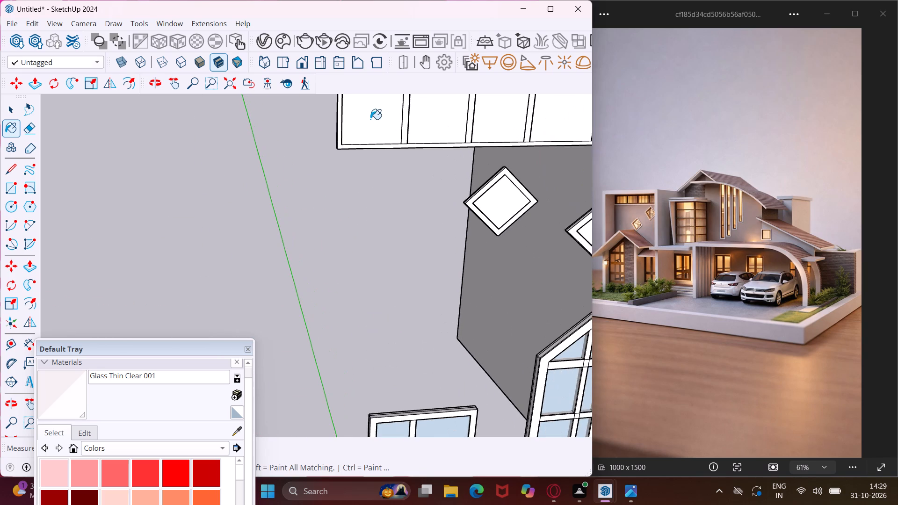
left_click(370, 119)
left_click(430, 113)
left_click(492, 124)
scroll(374, 185, "down", 3)
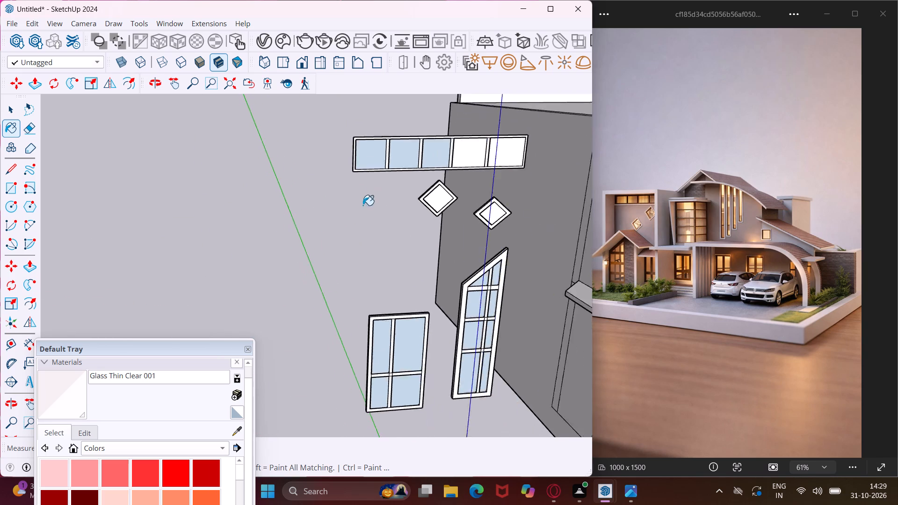
scroll(363, 205, "down", 2)
scroll(475, 159, "up", 5)
left_click(484, 156)
left_click(458, 156)
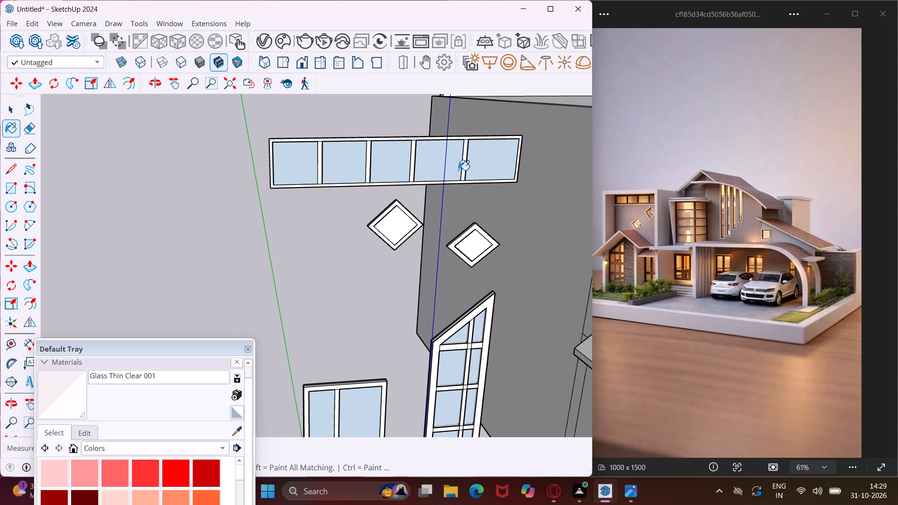
Paint the panes of both diamond-shaped windows with Glass Thin Clear 001.
left_click(471, 243)
left_click(395, 225)
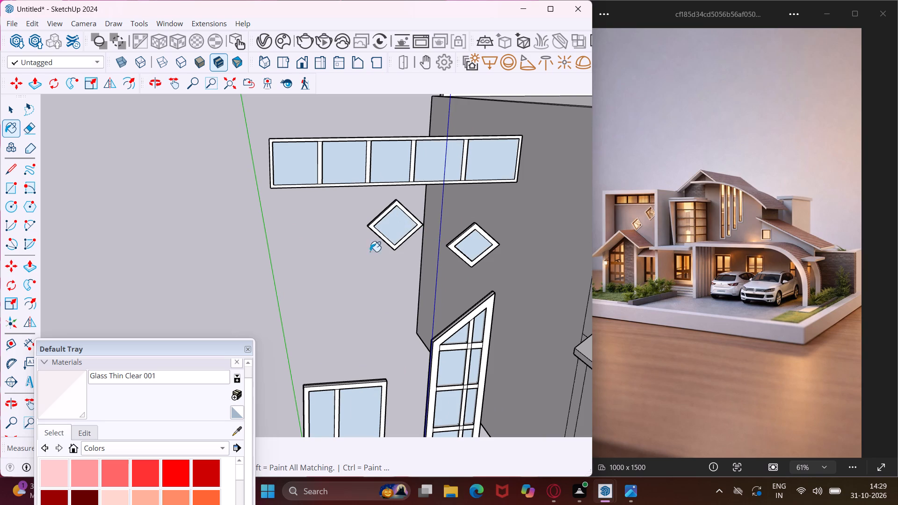
Paint the shaded side of the panes in the tall five-pane window beyond the three narrow windows with Glass Thin Clear 001.
scroll(355, 273, "down", 6)
scroll(319, 288, "down", 11)
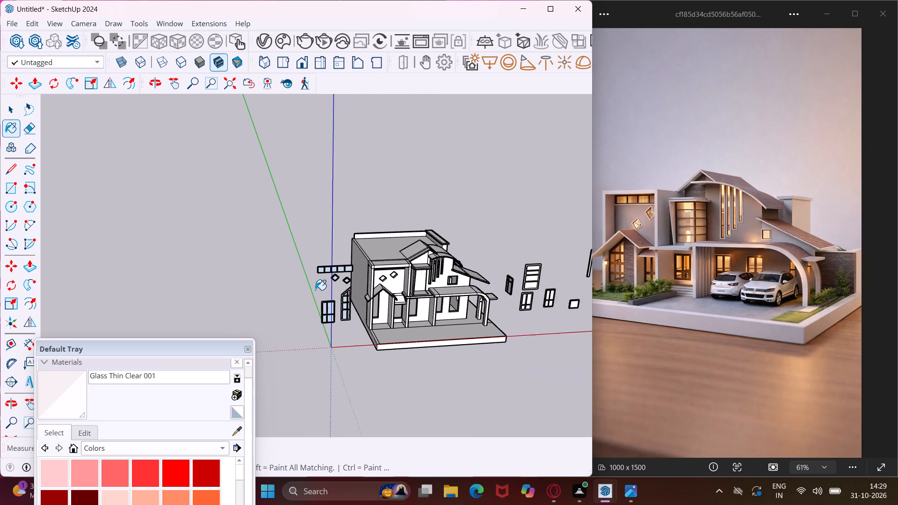
scroll(315, 290, "down", 5)
scroll(538, 284, "up", 4)
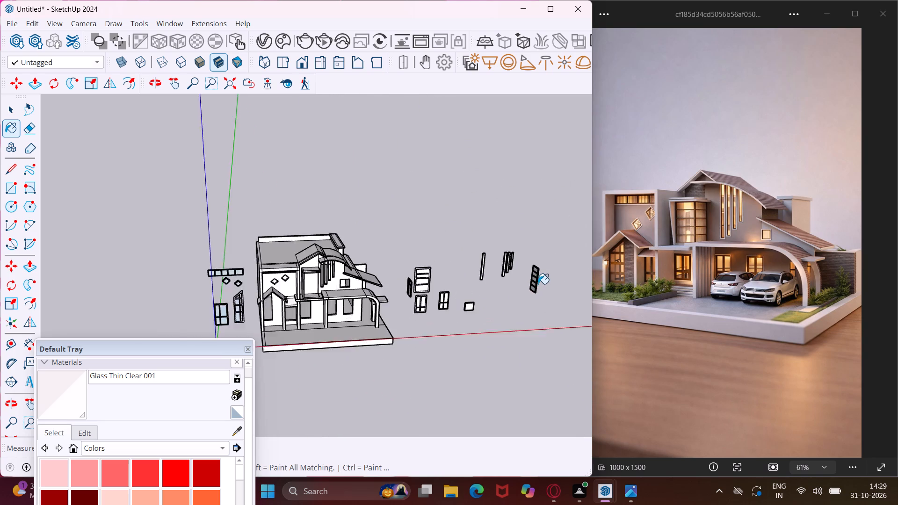
scroll(538, 284, "up", 6)
scroll(536, 277, "up", 19)
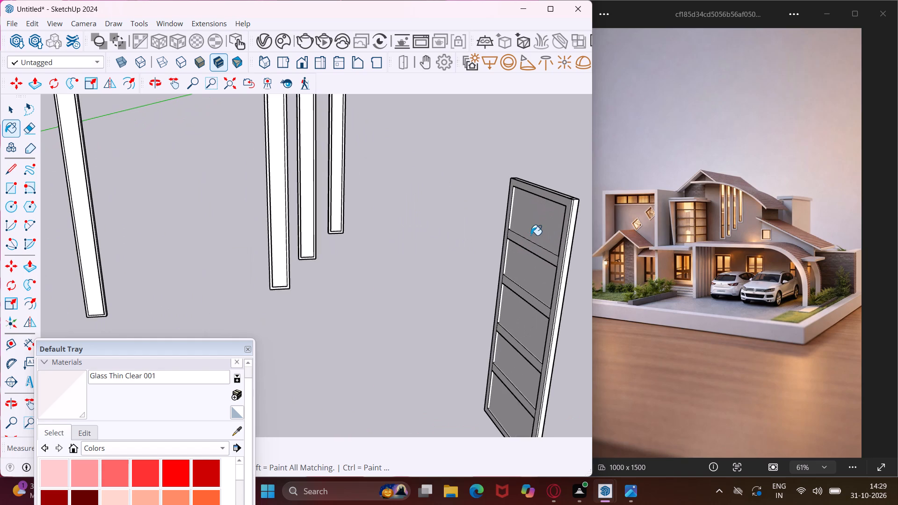
left_click(534, 228)
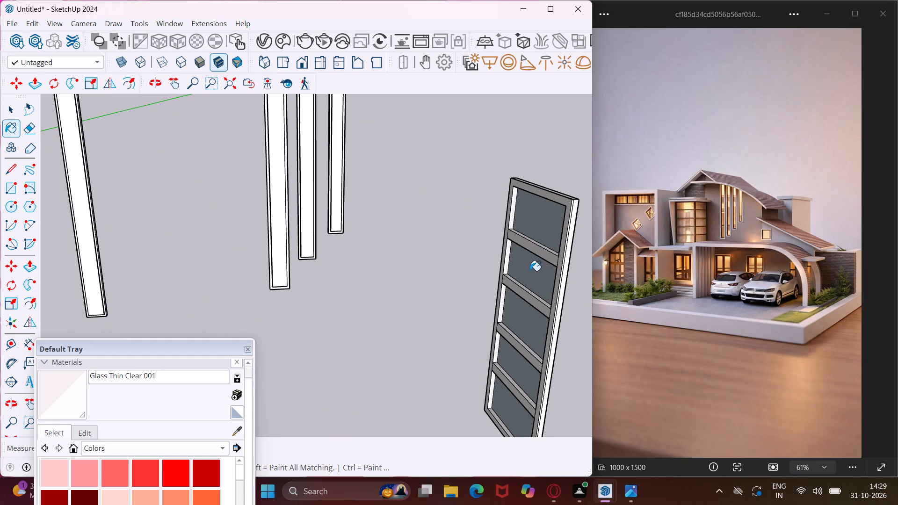
Paint the remaining unpainted faces of the five panes in the tall five-pane window with Glass Thin Clear 001.
middle_click_drag(530, 271, 329, 261)
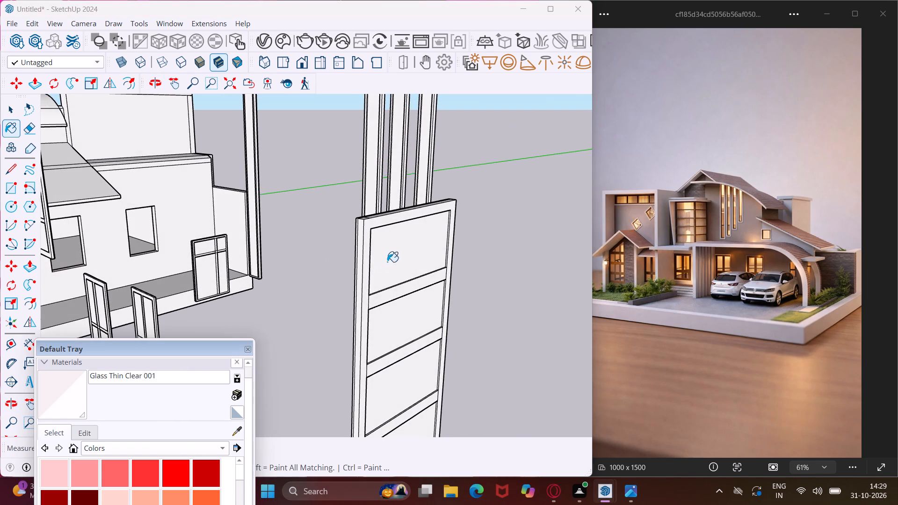
left_click(388, 261)
left_click(396, 323)
left_click(404, 373)
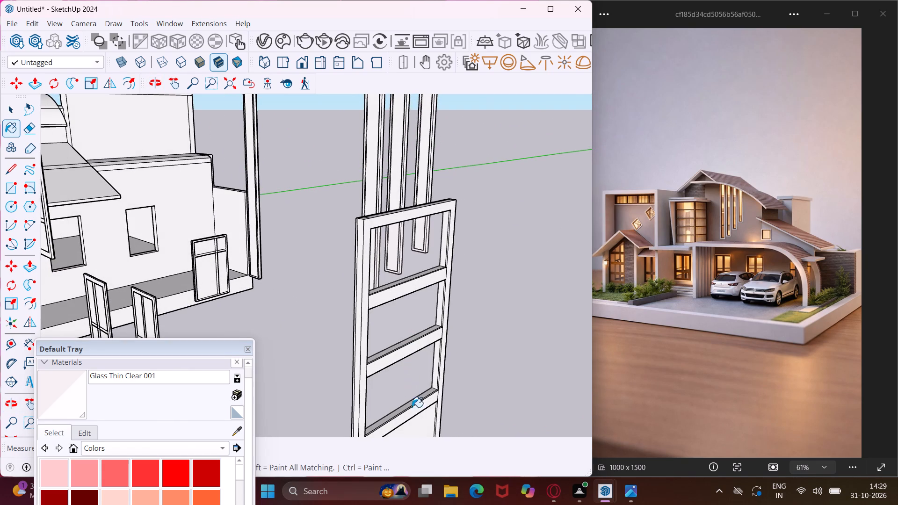
left_click(420, 425)
middle_click_drag(411, 397, 697, 322)
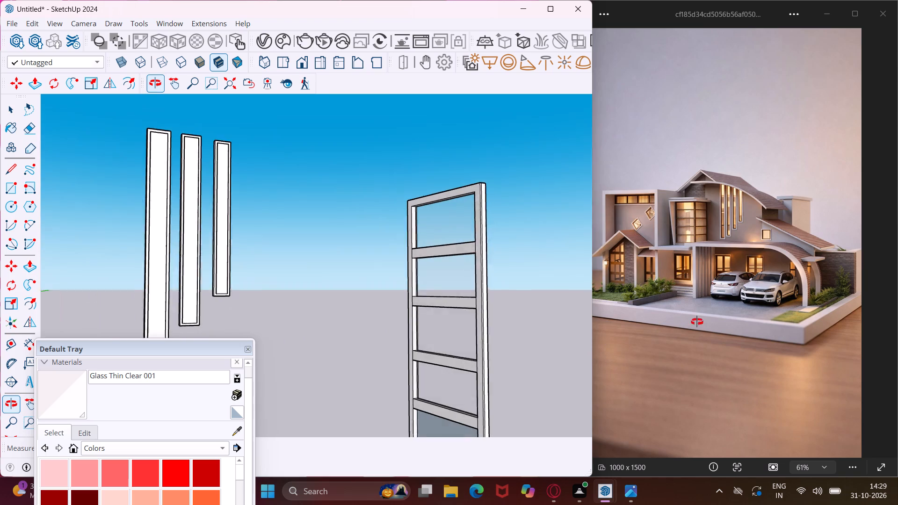
middle_click_drag(697, 322, 712, 318)
scroll(489, 343, "down", 4)
scroll(464, 403, "up", 4)
left_click(464, 404)
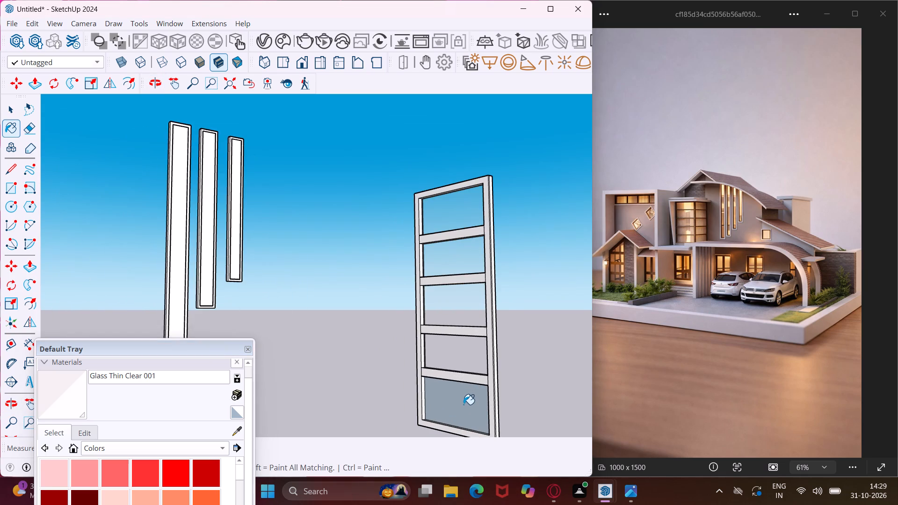
scroll(469, 401, "up", 5)
left_click(472, 398)
middle_click_drag(497, 385, 250, 385)
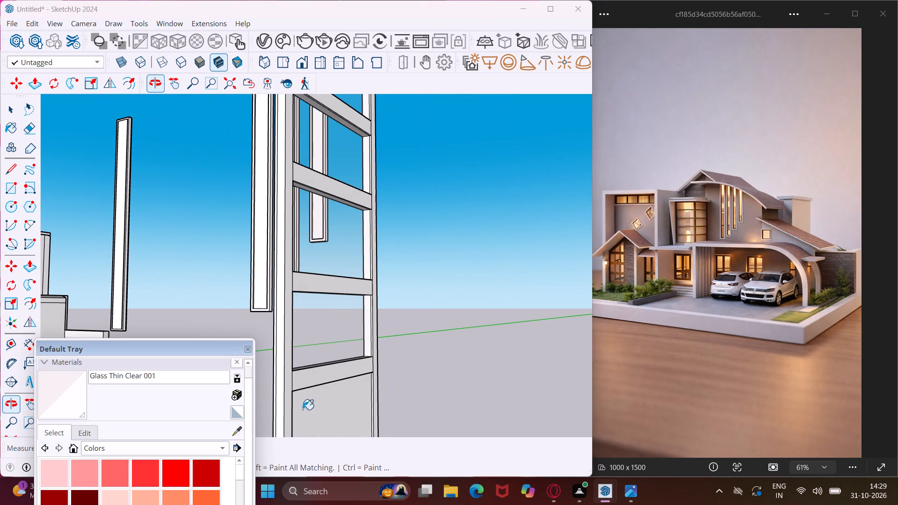
left_click(323, 418)
Paint the front panes of the three grouped narrow windows and the single narrow window with Glass Thin Clear 001.
scroll(465, 332, "down", 6)
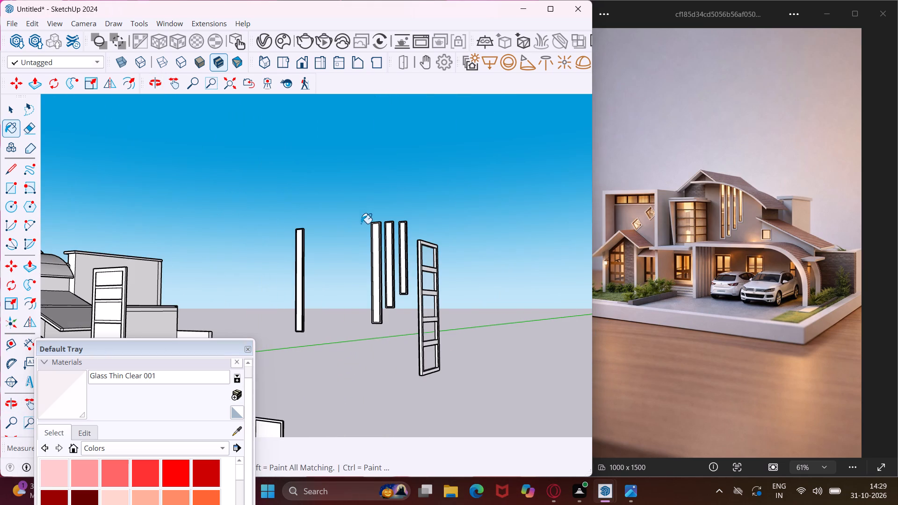
scroll(369, 215, "up", 10)
scroll(393, 271, "down", 4)
left_click(400, 322)
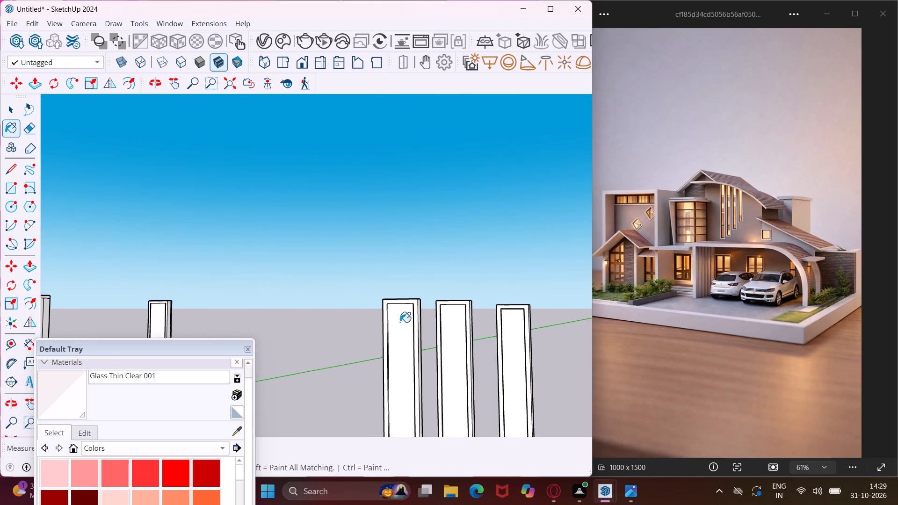
left_click(449, 320)
left_click(508, 334)
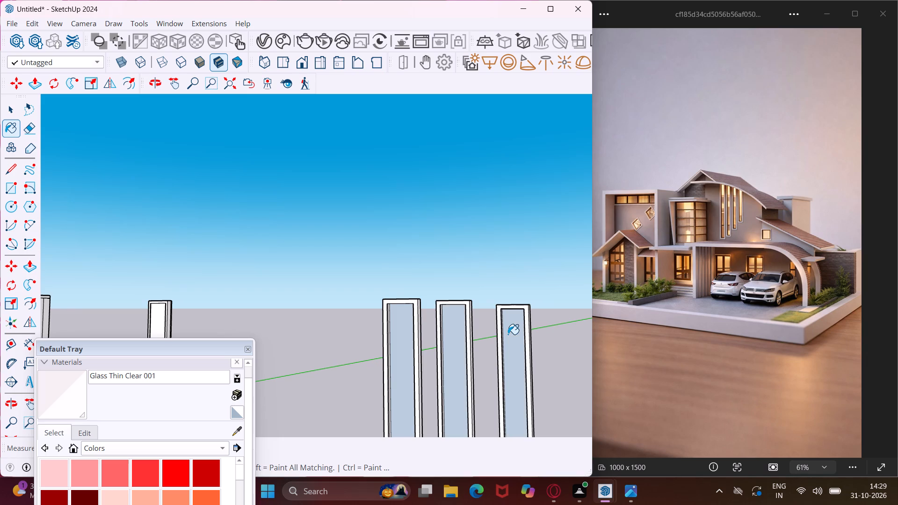
middle_click_drag(508, 334, 554, 338)
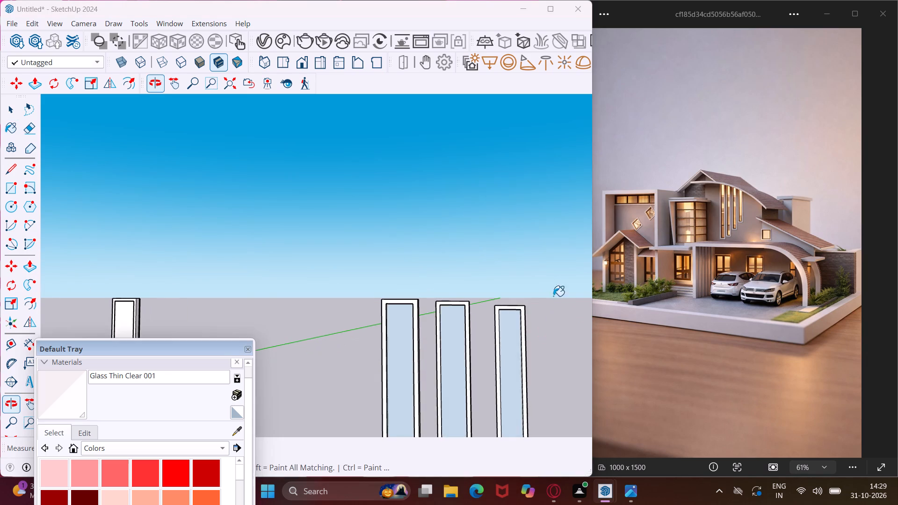
scroll(558, 273, "down", 10)
scroll(405, 332, "up", 8)
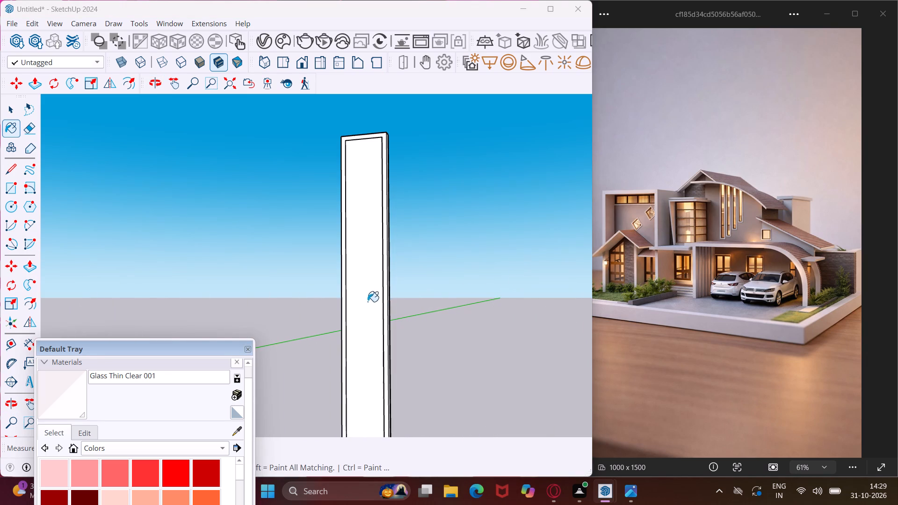
left_click(360, 296)
Paint the four stacked front panes of the detached window beside the house's upper floor with Glass Thin Clear 001.
scroll(363, 266, "down", 20)
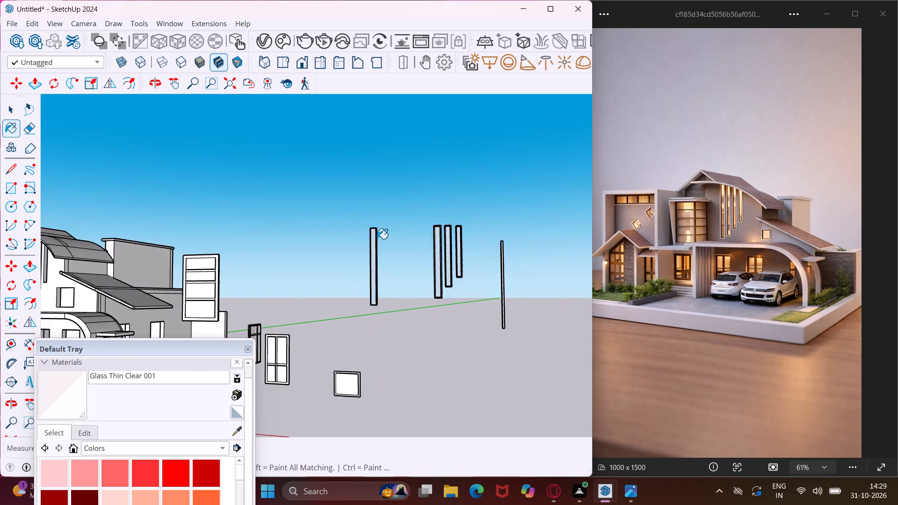
scroll(377, 239, "down", 12)
scroll(299, 260, "up", 5)
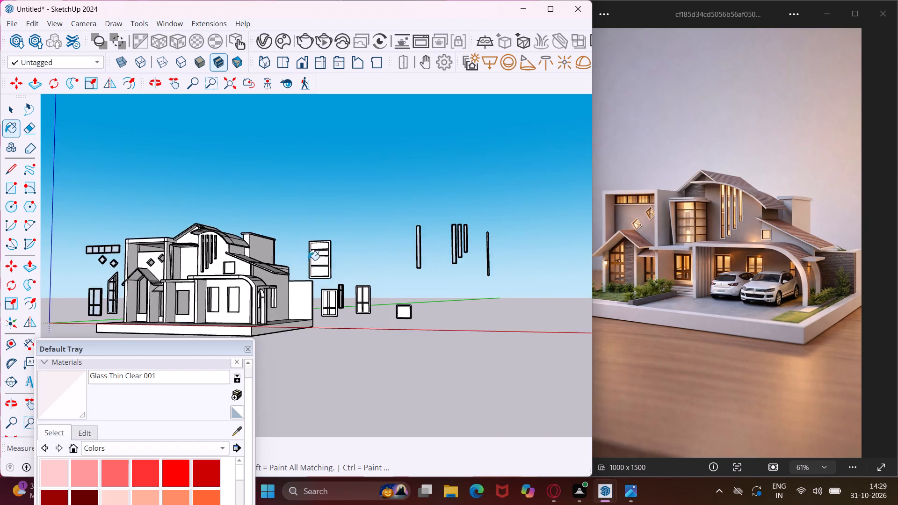
scroll(318, 260, "up", 17)
left_click(318, 260)
left_click(332, 225)
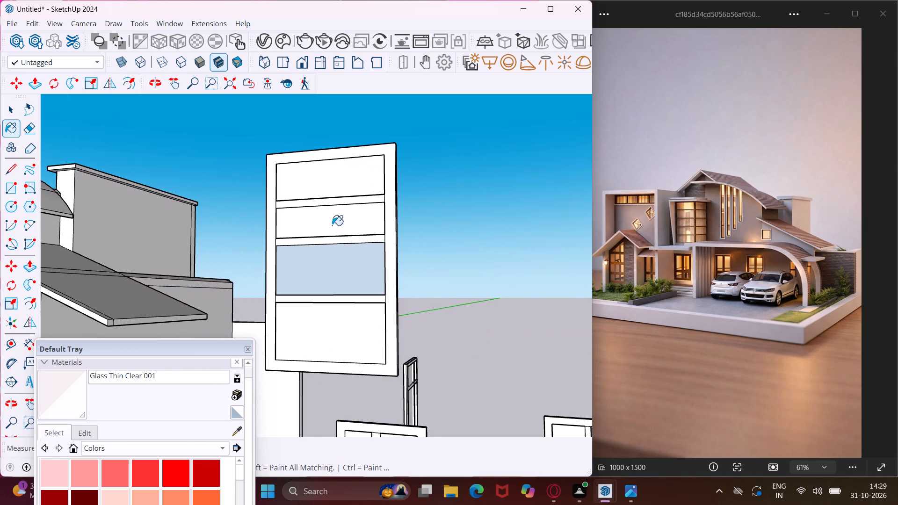
left_click(343, 184)
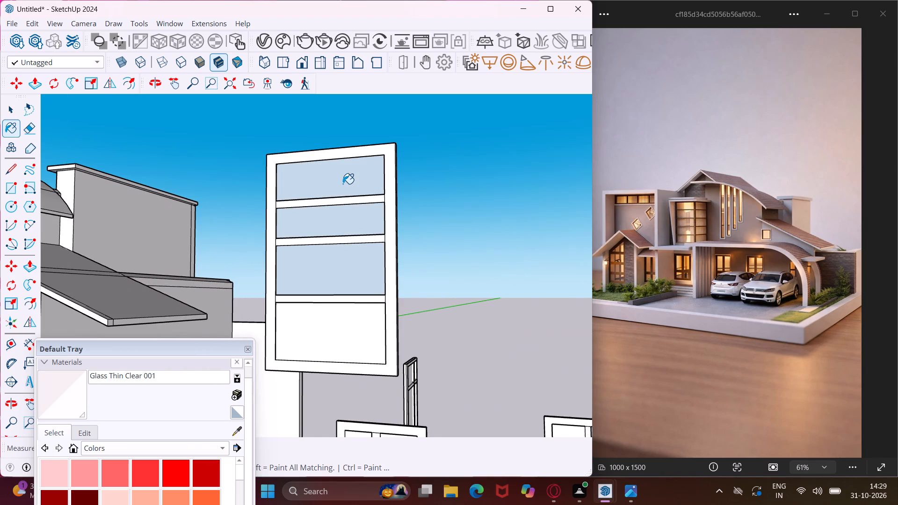
left_click(349, 317)
Paint the front pane of the detached square window with Glass Thin Clear 001.
scroll(344, 318, "down", 5)
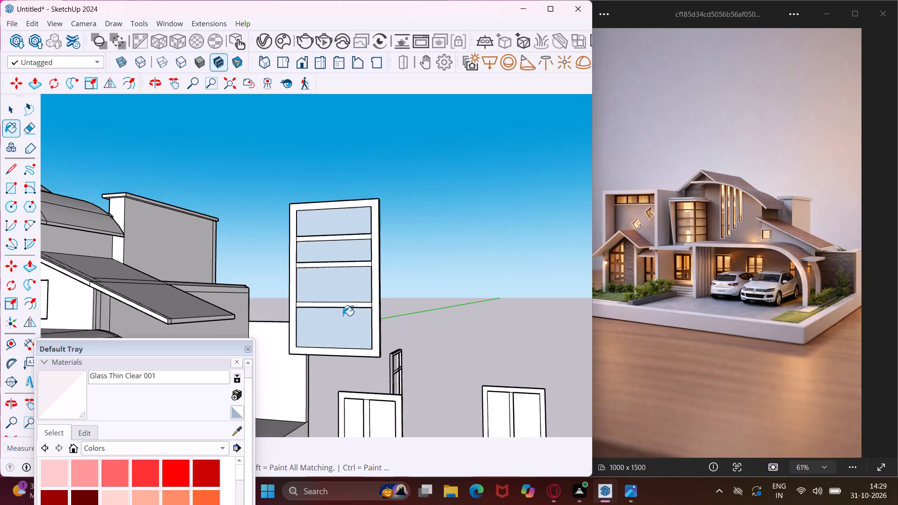
scroll(343, 316, "down", 8)
scroll(494, 385, "up", 5)
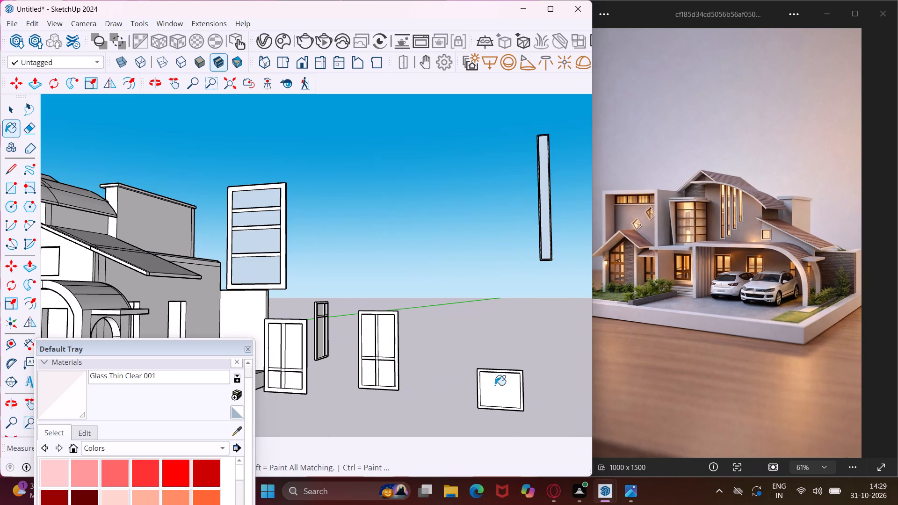
left_click(500, 386)
Paint the four front panes of the double-casement window nearest the square window with Glass Thin Clear 001.
scroll(382, 346, "up", 5)
left_click(364, 328)
left_click(396, 333)
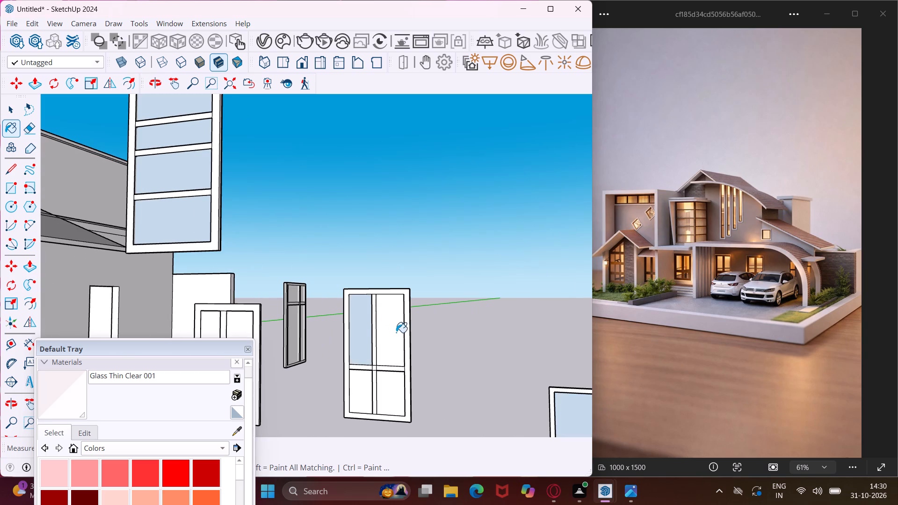
left_click(383, 396)
left_click(360, 394)
Paint the large shaded pane of the side-facing window between the two double-casement windows with Glass Thin Clear 001.
scroll(295, 320, "up", 5)
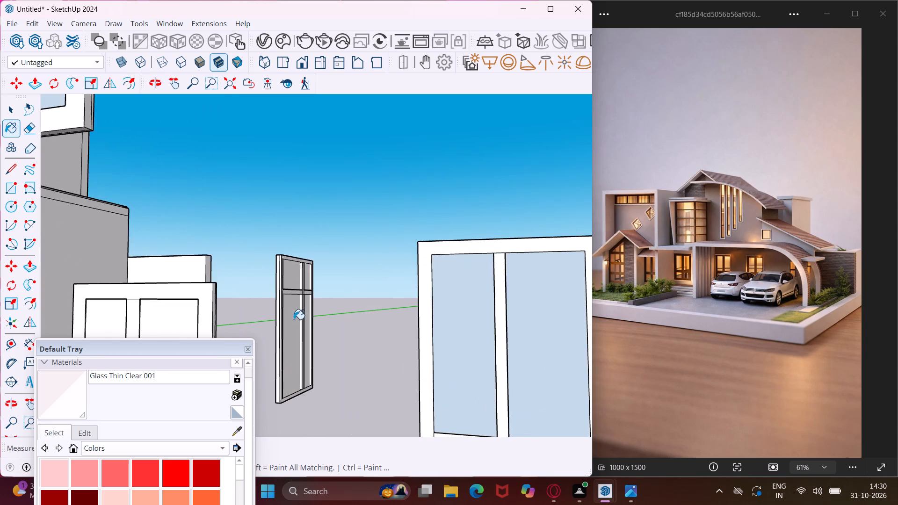
scroll(293, 313, "up", 5)
left_click(293, 310)
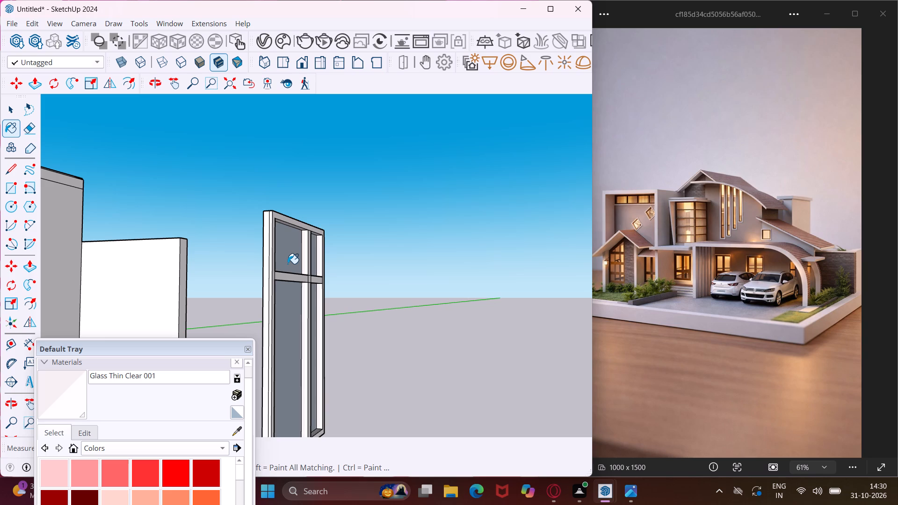
Paint the four front panes of the double-casement window nearest the house with Glass Thin Clear 001.
scroll(288, 264, "down", 17)
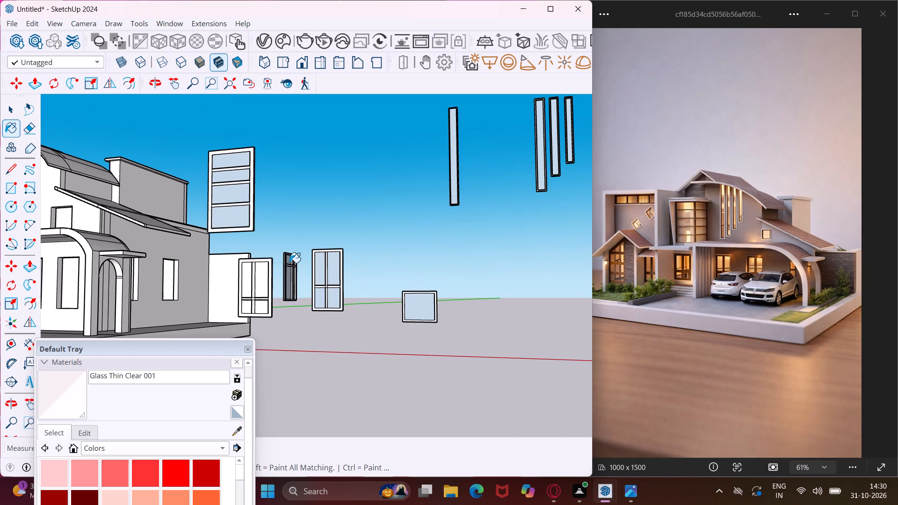
scroll(244, 310, "up", 9)
left_click(246, 302)
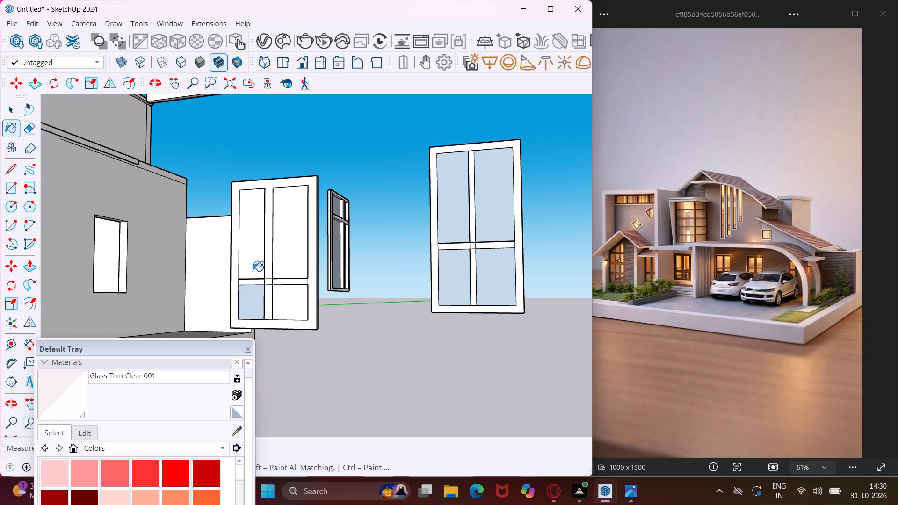
left_click(254, 261)
left_click(285, 257)
left_click(289, 300)
Paint the reverse sides of the three grouped narrow windows' panes with Glass Thin Clear 001.
scroll(322, 269, "down", 6)
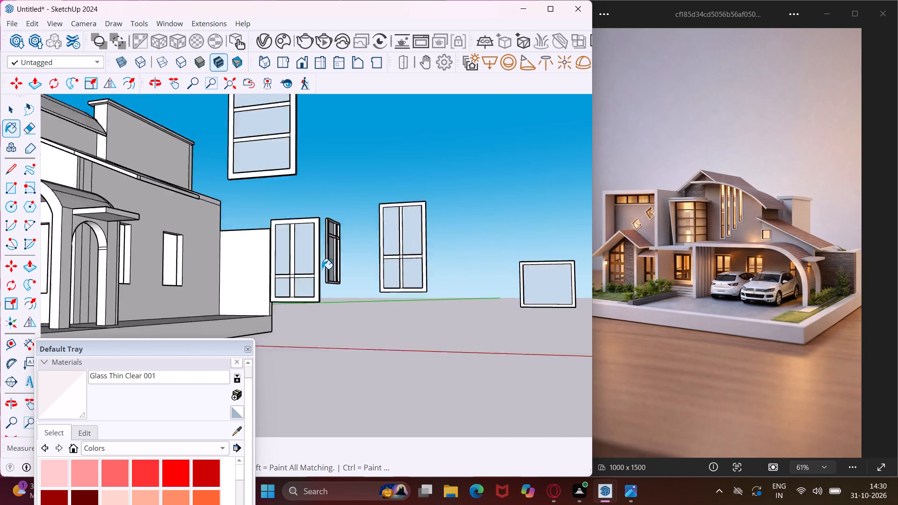
scroll(322, 269, "down", 13)
middle_click_drag(434, 257, 362, 278)
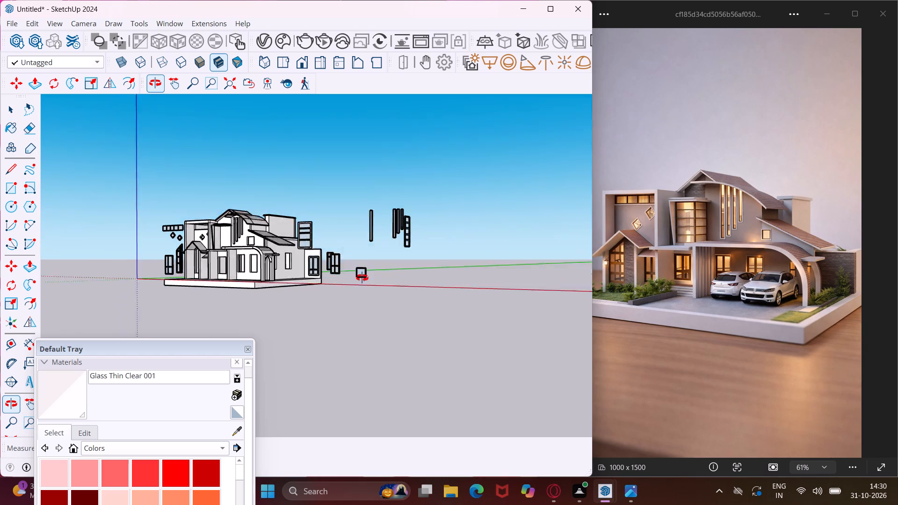
middle_click_drag(362, 278, 32, 342)
scroll(229, 247, "up", 5)
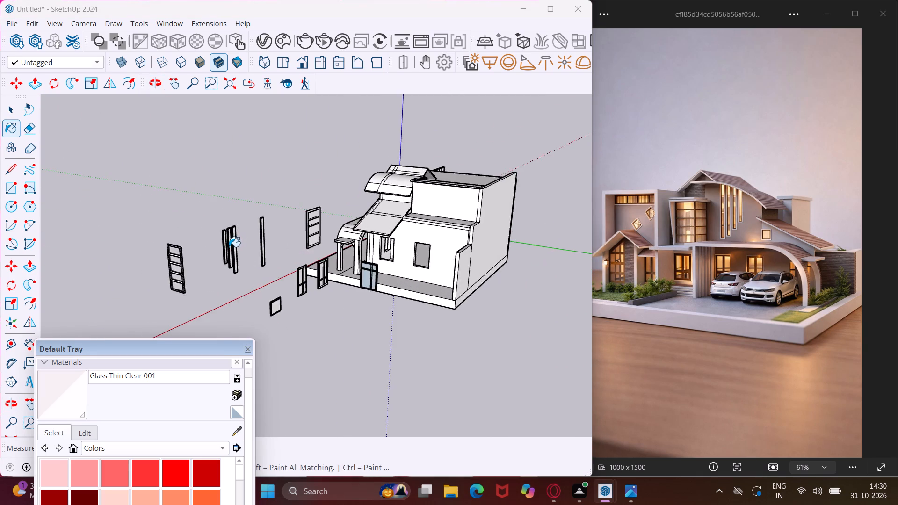
scroll(229, 247, "up", 16)
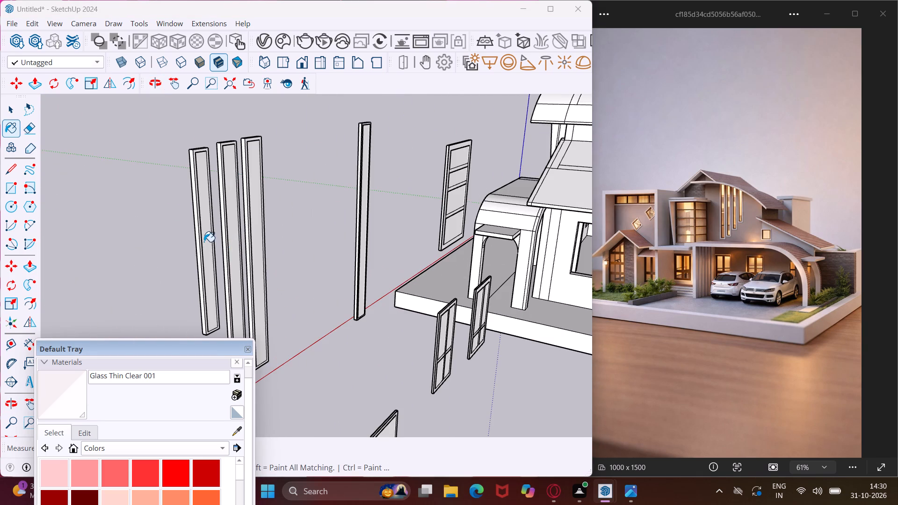
scroll(204, 241, "up", 9)
left_click(206, 238)
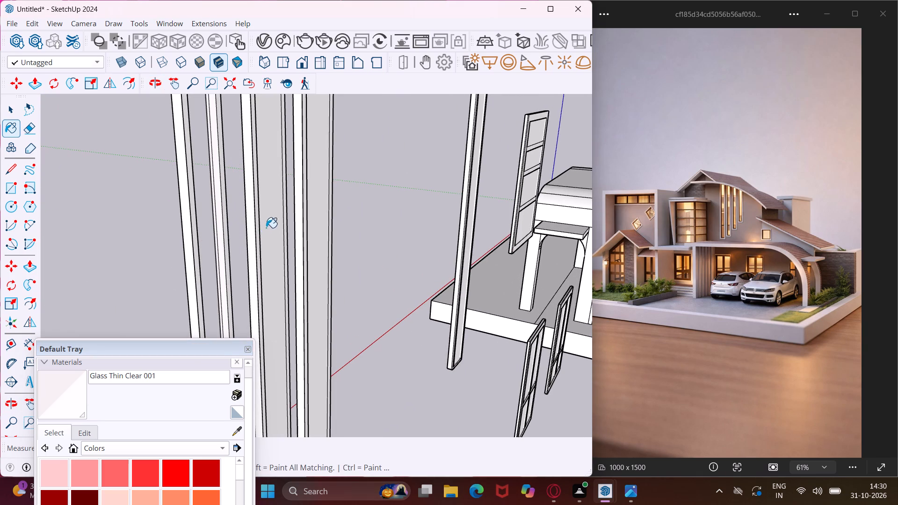
left_click(267, 226)
left_click(318, 220)
Paint the reverse sides of the single narrow window and the stacked four-pane window with Glass Thin Clear 001.
scroll(490, 183, "up", 3)
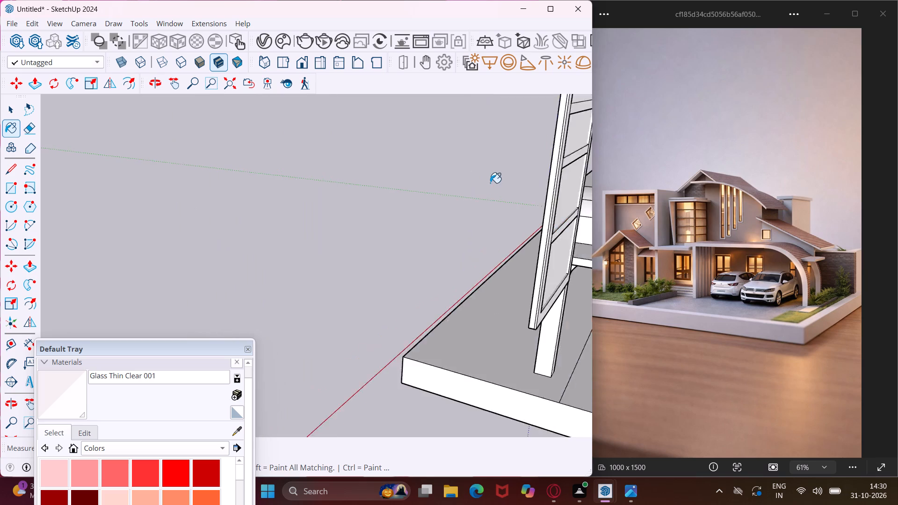
scroll(490, 183, "up", 1)
scroll(447, 192, "down", 5)
scroll(410, 190, "up", 5)
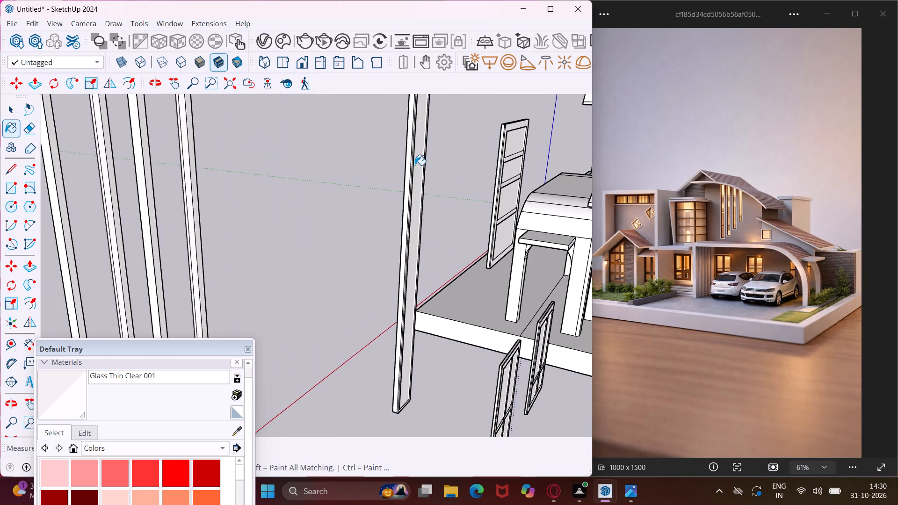
scroll(415, 165, "up", 4)
left_click(417, 168)
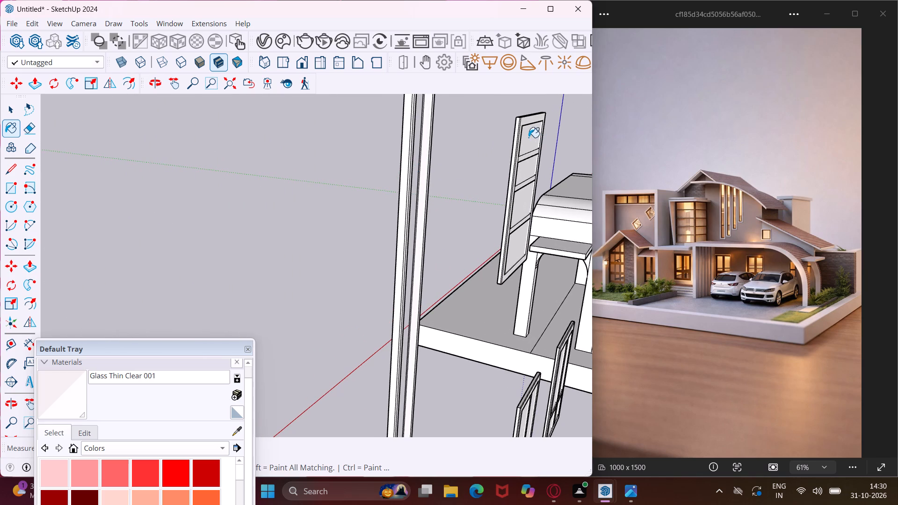
left_click(528, 137)
Paint the reverse side of the square window's pane with Glass Thin Clear 001.
scroll(455, 169, "down", 7)
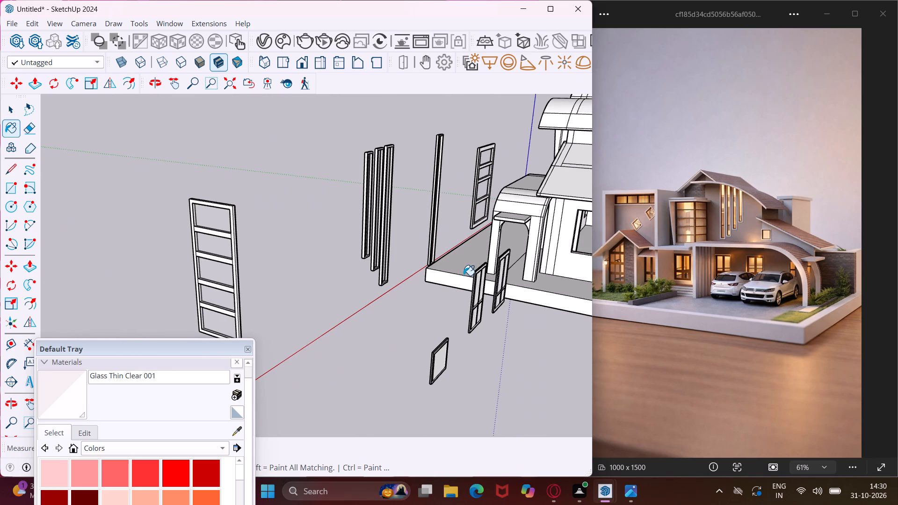
scroll(449, 358, "up", 5)
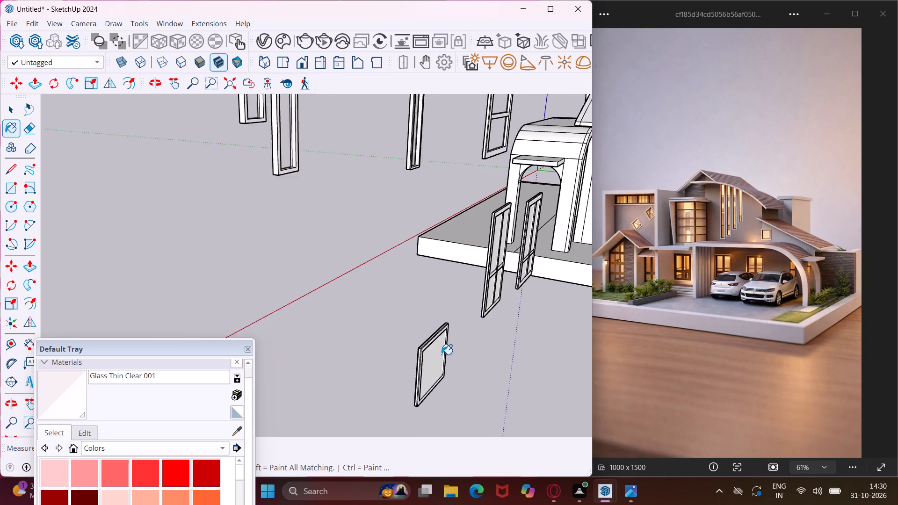
scroll(442, 354, "up", 4)
left_click(435, 354)
Paint the reverse sides of both double-casement windows with Glass Thin Clear 001.
scroll(518, 210, "up", 3)
left_click(518, 209)
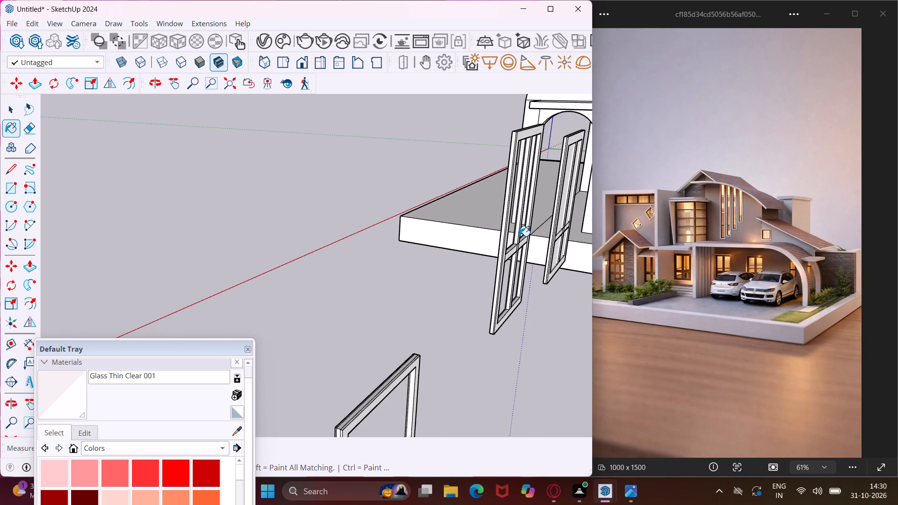
scroll(456, 260, "down", 3)
scroll(539, 207, "up", 4)
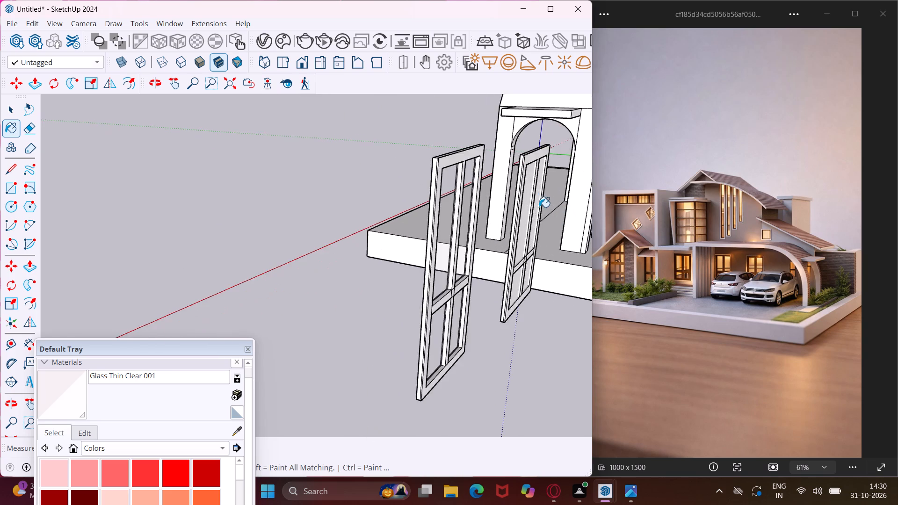
scroll(539, 207, "up", 9)
left_click(533, 205)
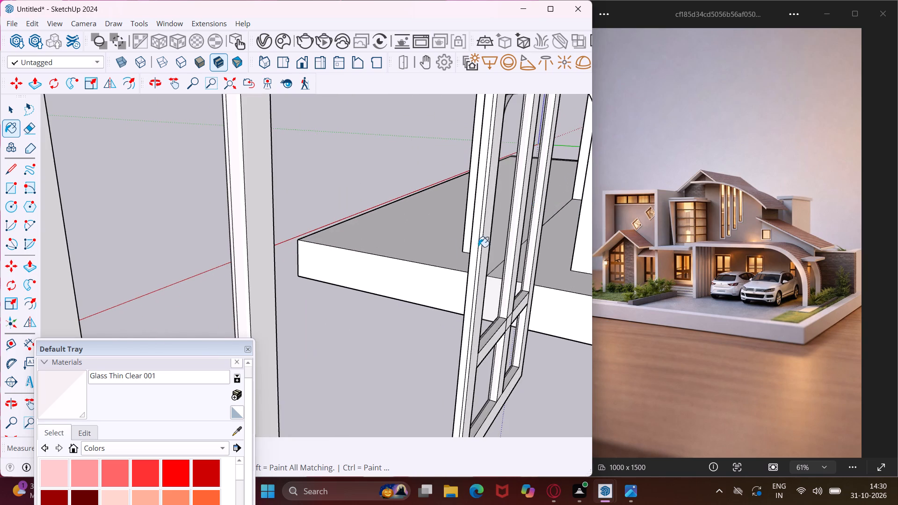
scroll(420, 261, "down", 13)
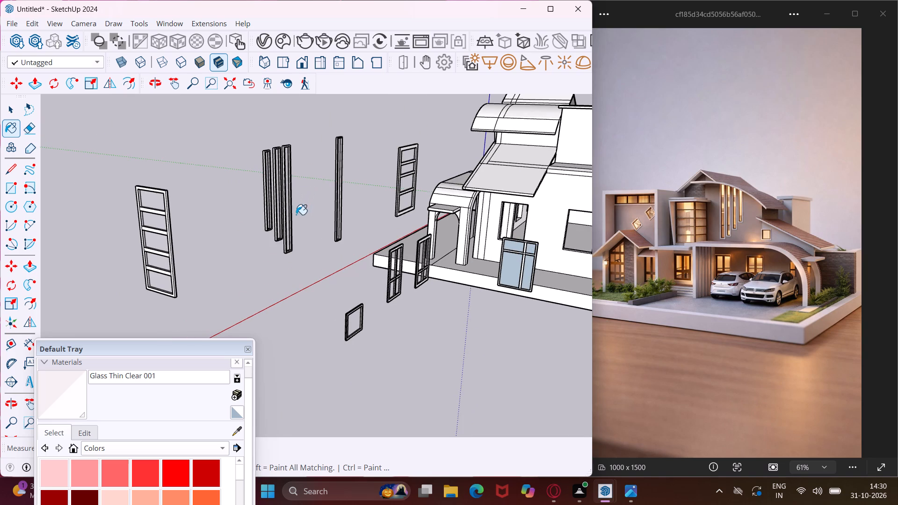
Paint the reverse sides of the large window's four panes, two short above two tall, with Glass Thin Clear 001.
middle_click_drag(494, 324, 152, 329)
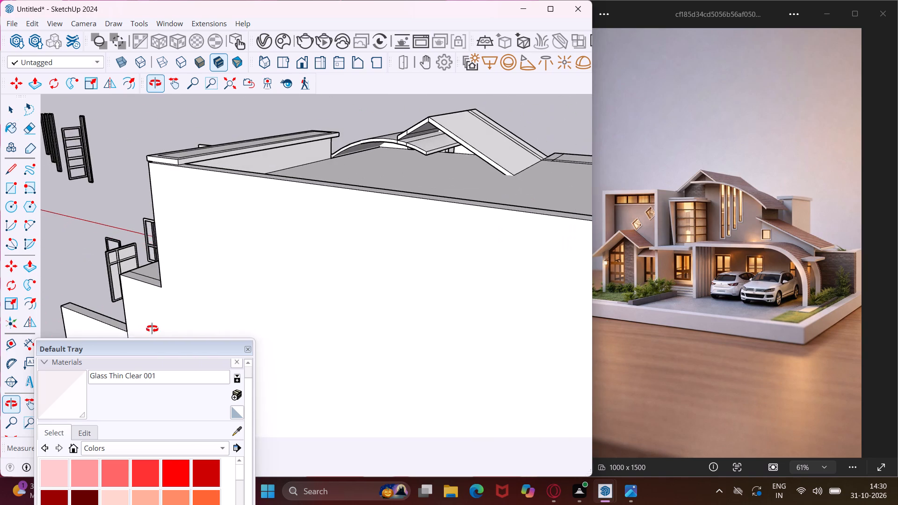
middle_click_drag(152, 329, 150, 329)
scroll(111, 279, "up", 15)
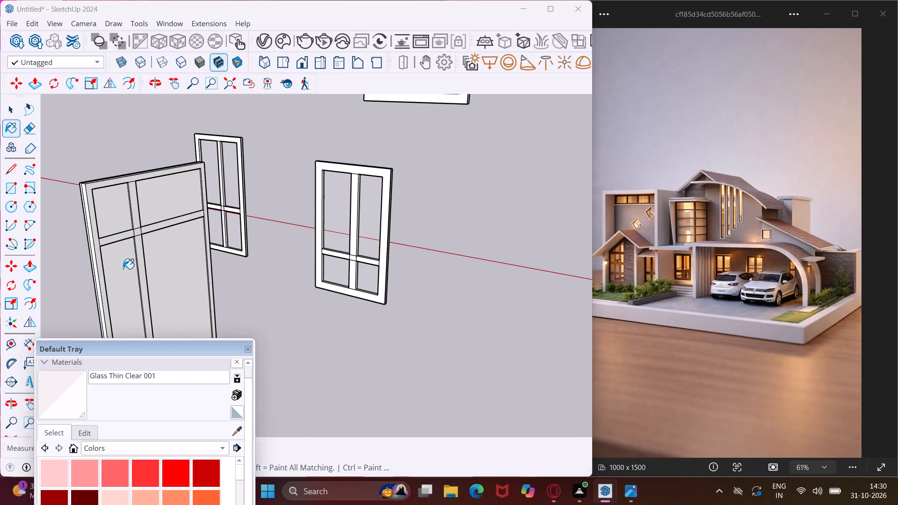
left_click(123, 269)
left_click(124, 211)
left_click(153, 204)
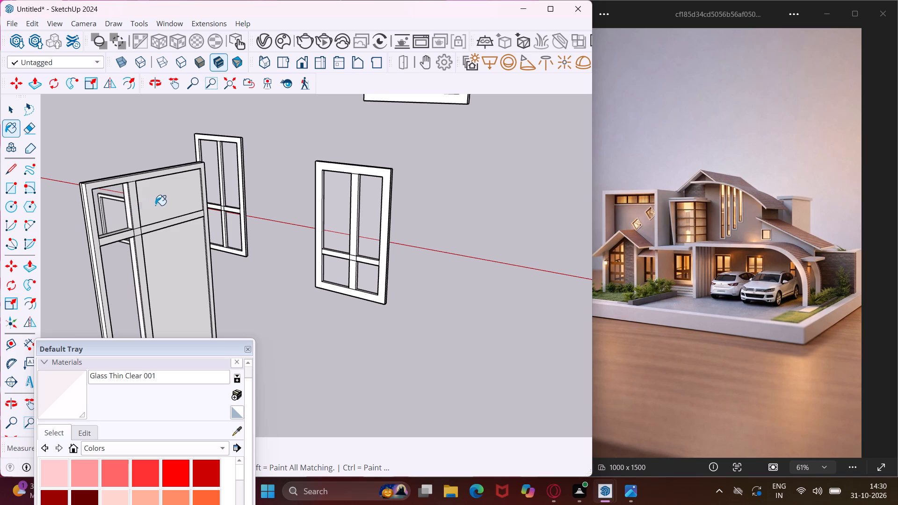
left_click(169, 252)
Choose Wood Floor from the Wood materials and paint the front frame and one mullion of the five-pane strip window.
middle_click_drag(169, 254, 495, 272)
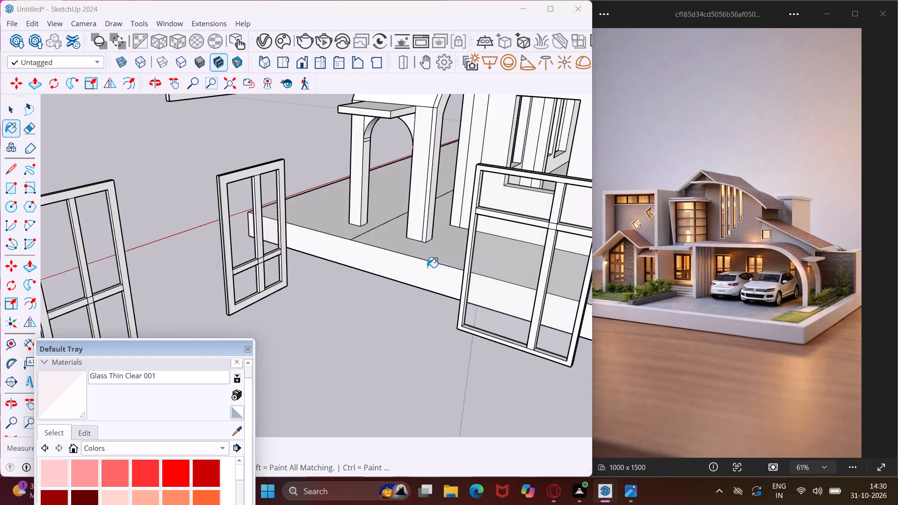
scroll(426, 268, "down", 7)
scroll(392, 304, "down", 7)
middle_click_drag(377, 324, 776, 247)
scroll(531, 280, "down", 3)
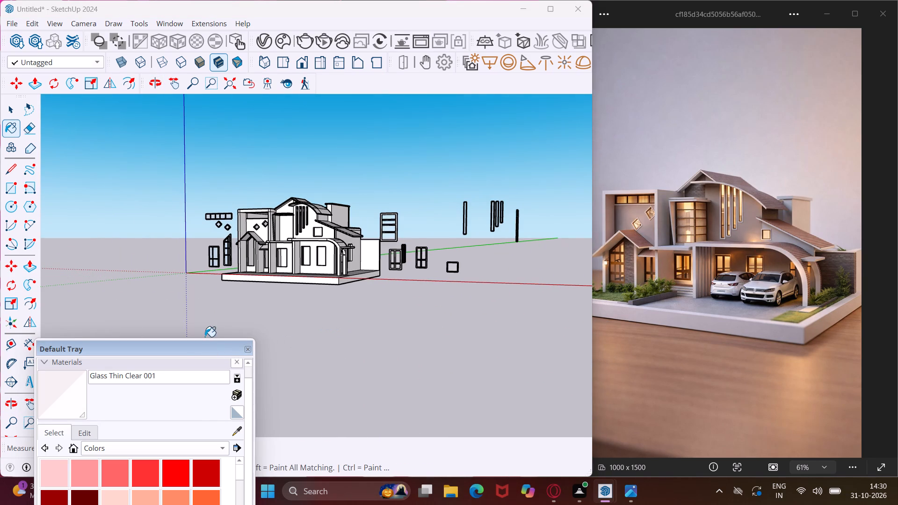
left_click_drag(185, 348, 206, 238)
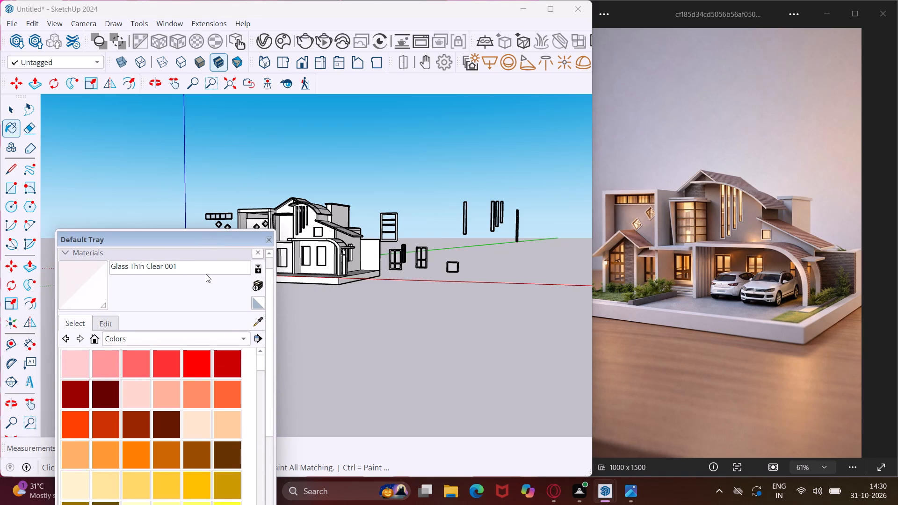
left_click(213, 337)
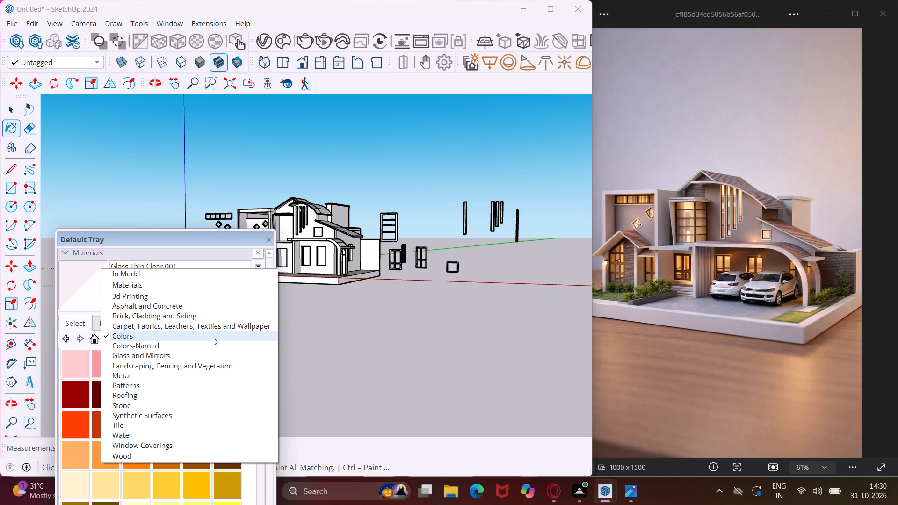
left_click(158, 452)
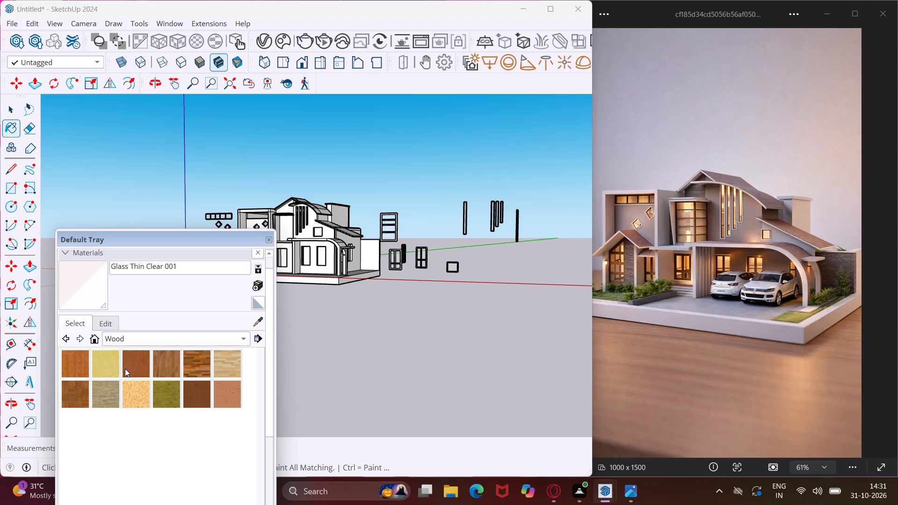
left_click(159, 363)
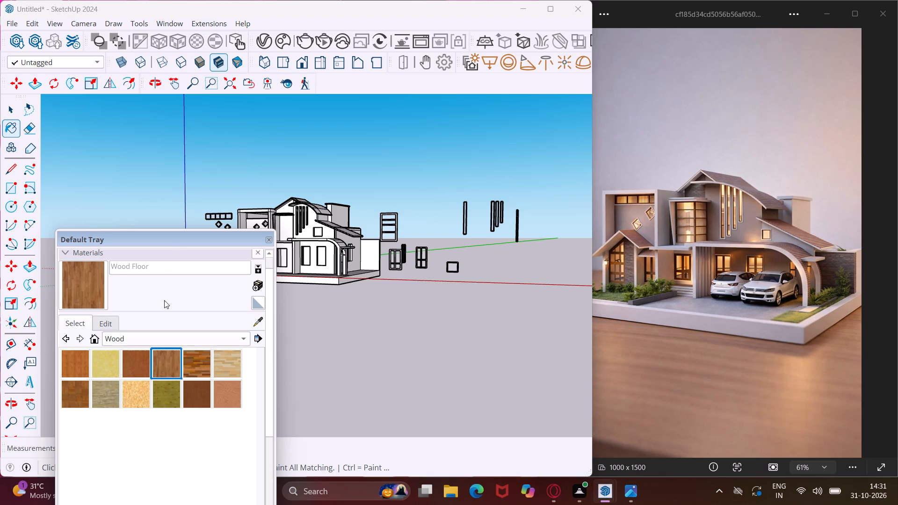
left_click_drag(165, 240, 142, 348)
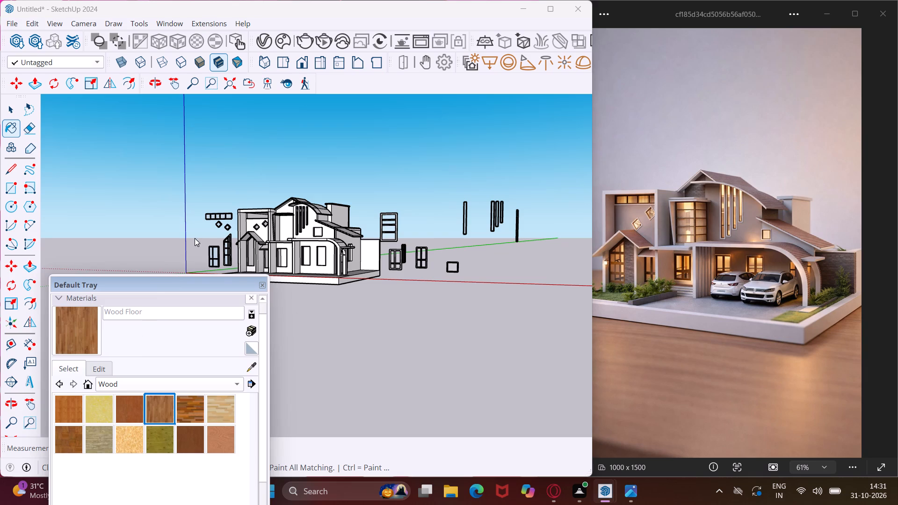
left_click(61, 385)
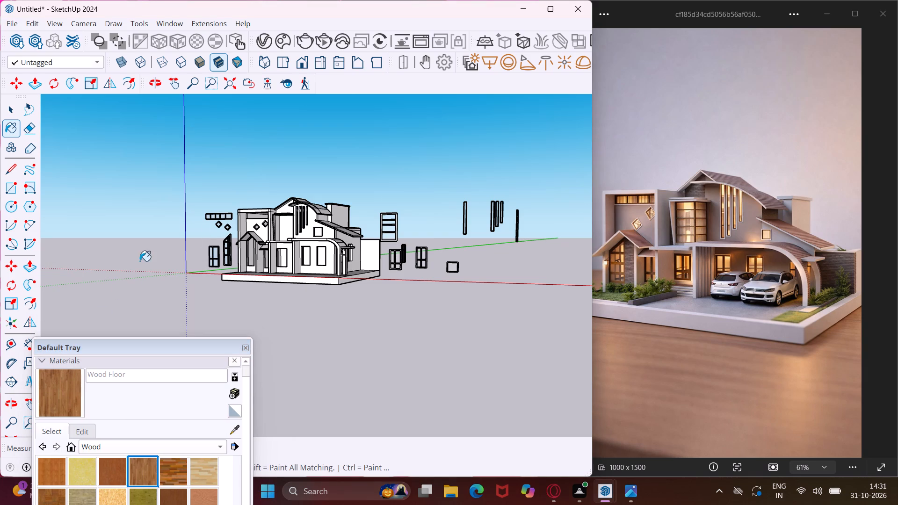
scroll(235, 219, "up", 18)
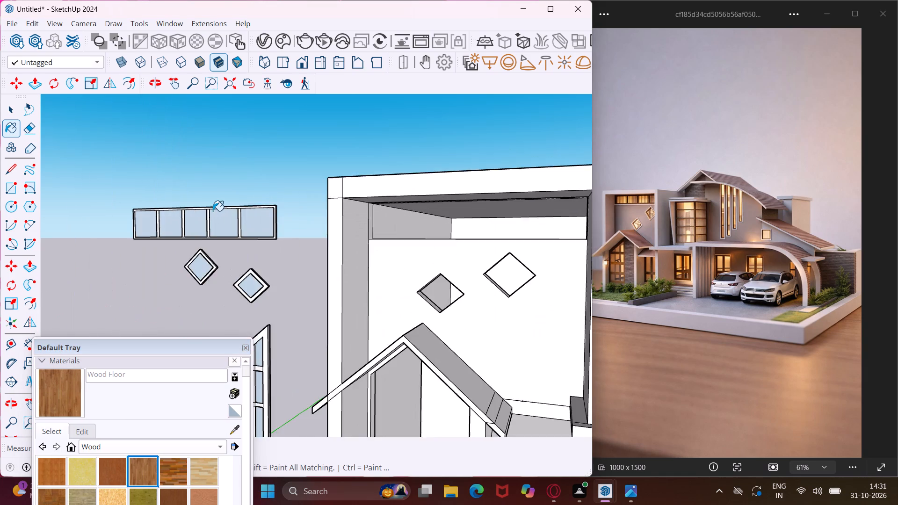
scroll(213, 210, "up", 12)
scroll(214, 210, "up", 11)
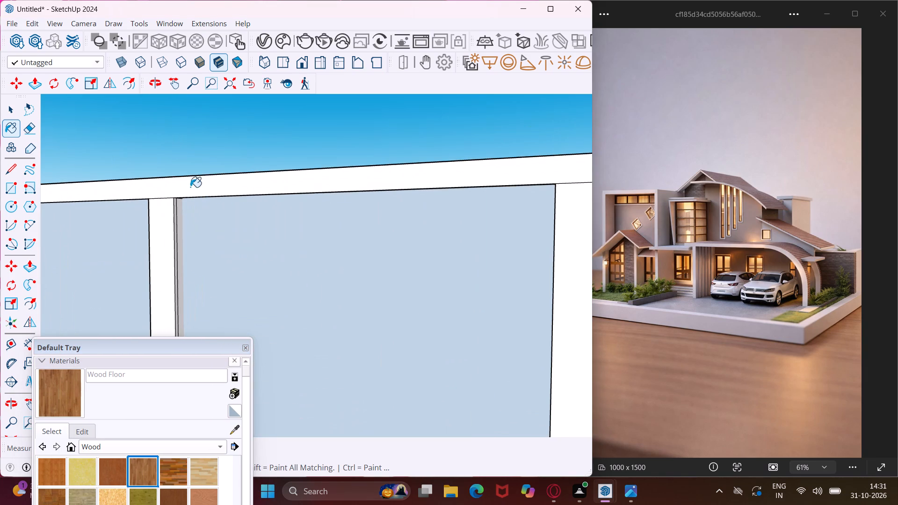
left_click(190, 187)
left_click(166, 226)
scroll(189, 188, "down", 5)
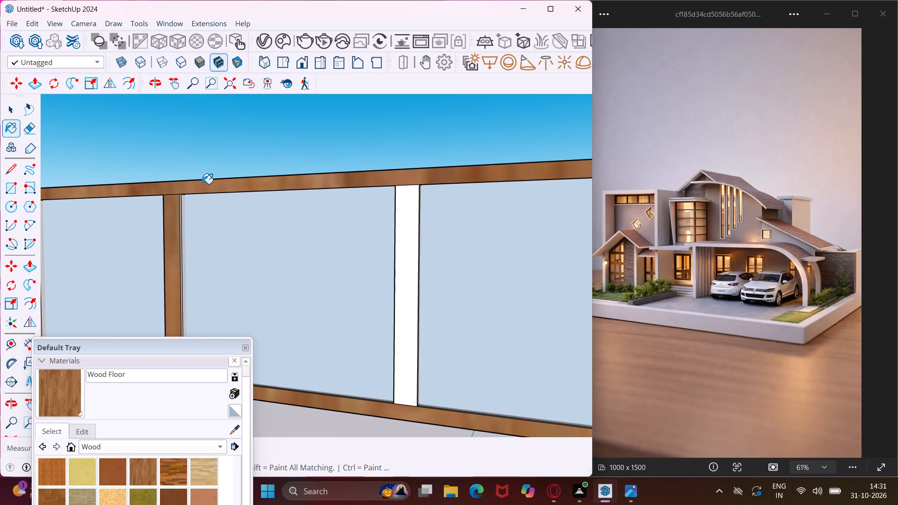
Paint the front faces of the five-pane strip window's outer frame and all four mullions with Wood Veneer 01.
left_click(172, 494)
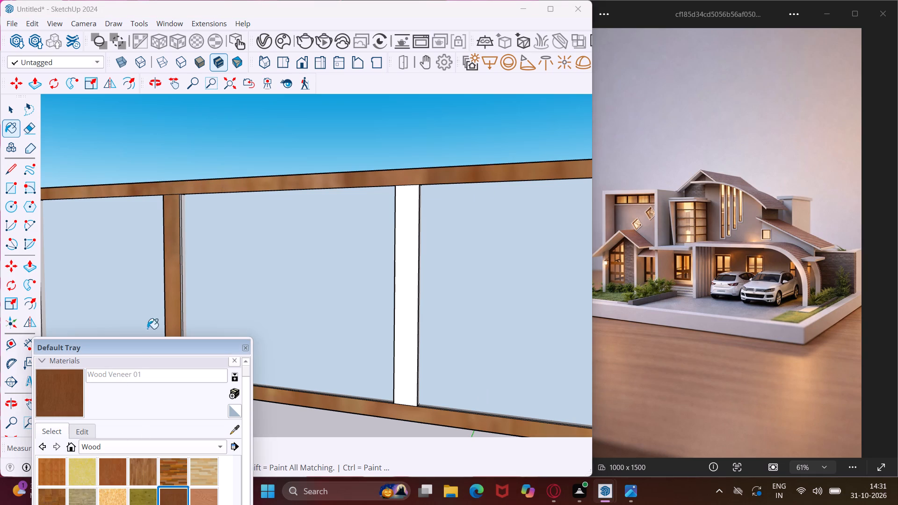
left_click(168, 234)
left_click(175, 191)
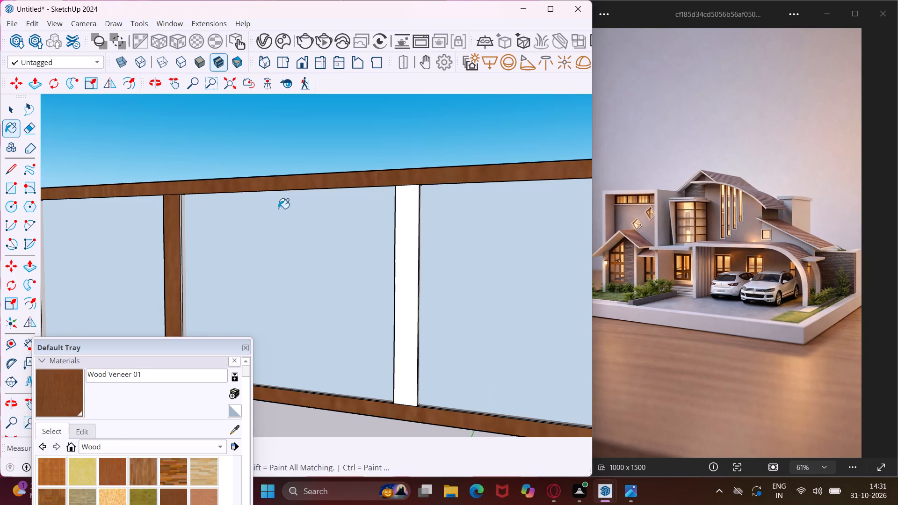
left_click(404, 203)
scroll(365, 191, "down", 6)
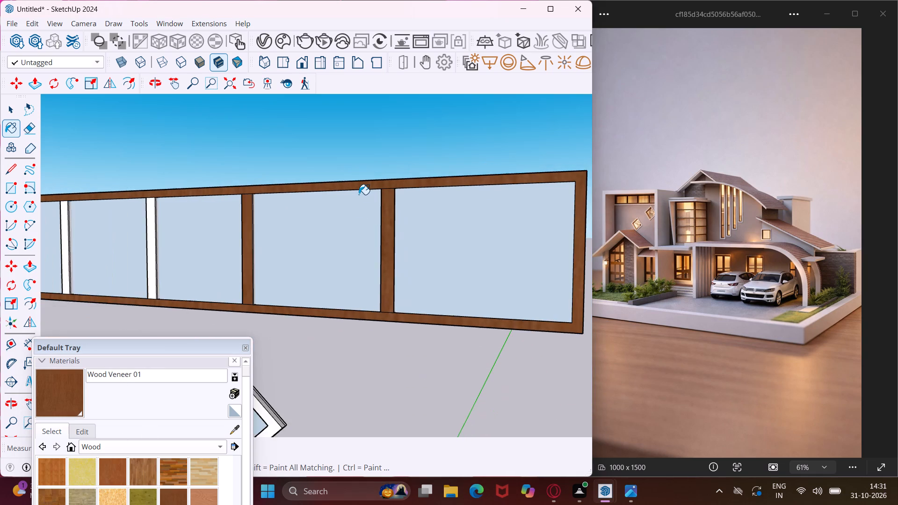
scroll(346, 201, "down", 5)
scroll(156, 230, "up", 12)
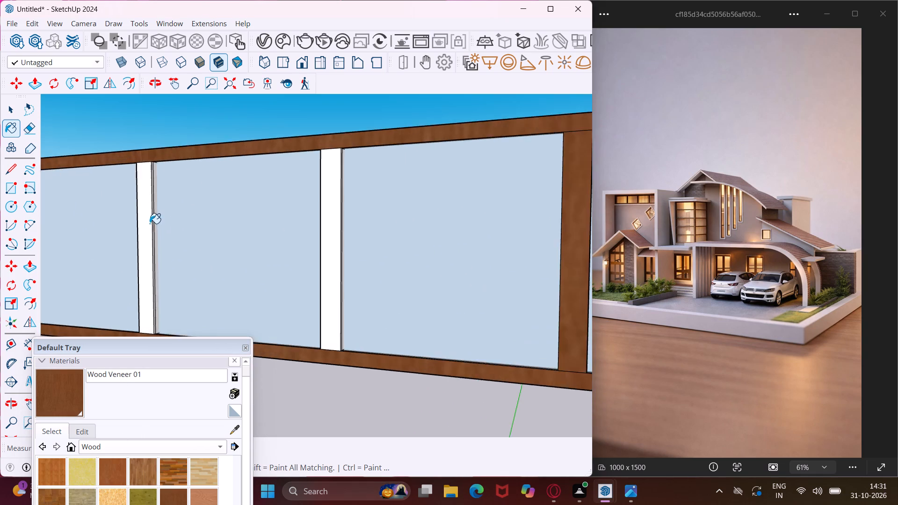
scroll(150, 224, "up", 3)
left_click(147, 222)
left_click(490, 134)
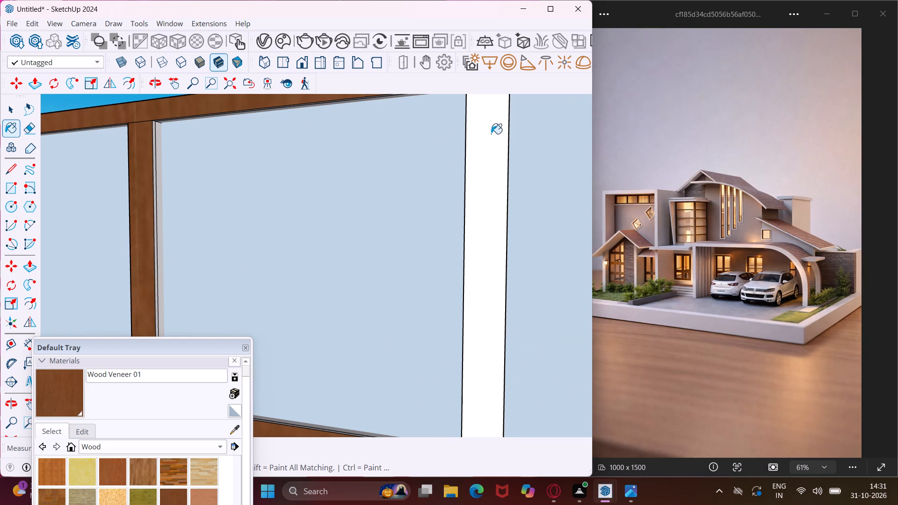
Paint the front frame faces of both diamond windows with Wood Veneer 01.
scroll(482, 149, "down", 15)
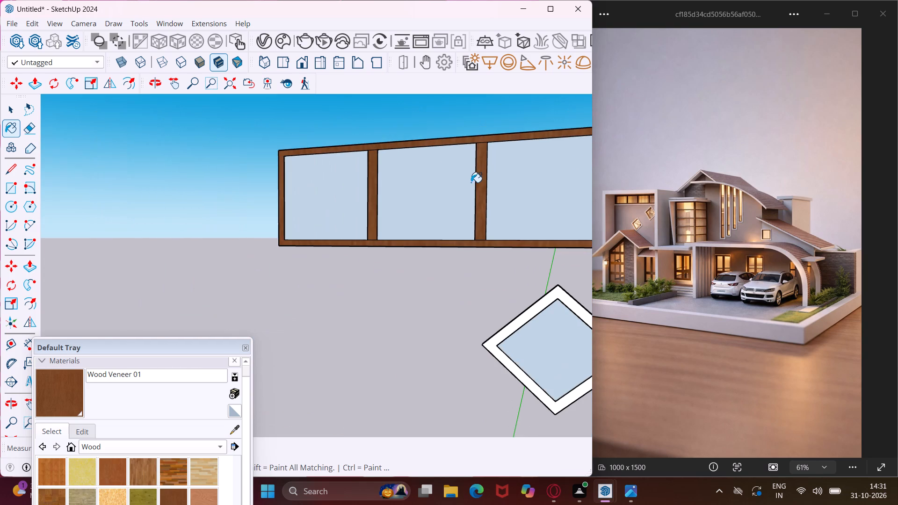
scroll(551, 297, "up", 10)
left_click(551, 297)
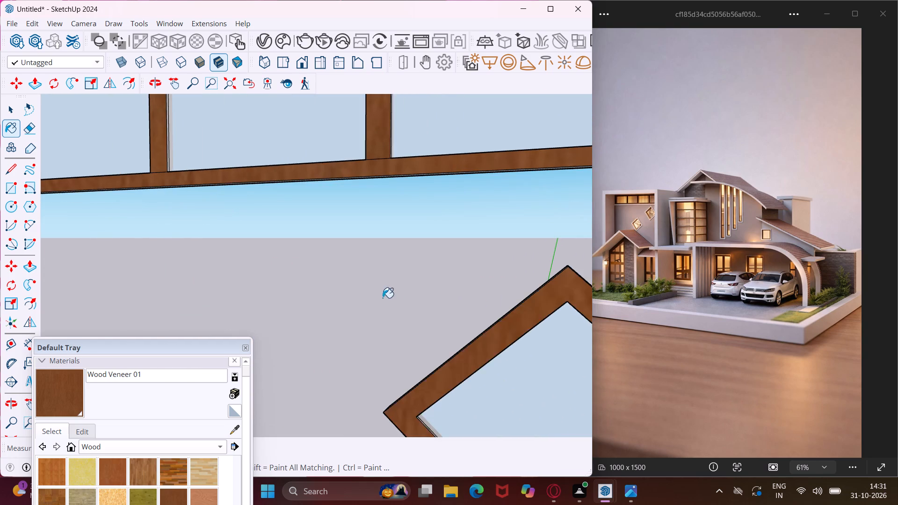
scroll(379, 298, "down", 8)
scroll(341, 296, "down", 5)
scroll(442, 325, "up", 13)
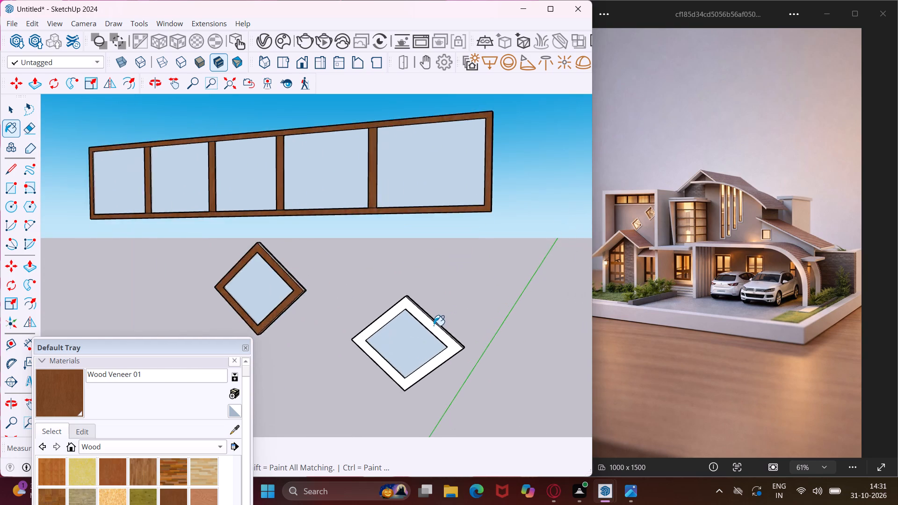
scroll(434, 325, "up", 8)
left_click(421, 317)
Paint the top and end edges of the strip window's frame and the side of one mullion with Wood Veneer 01.
middle_click_drag(330, 281, 676, 355)
scroll(442, 295, "down", 2)
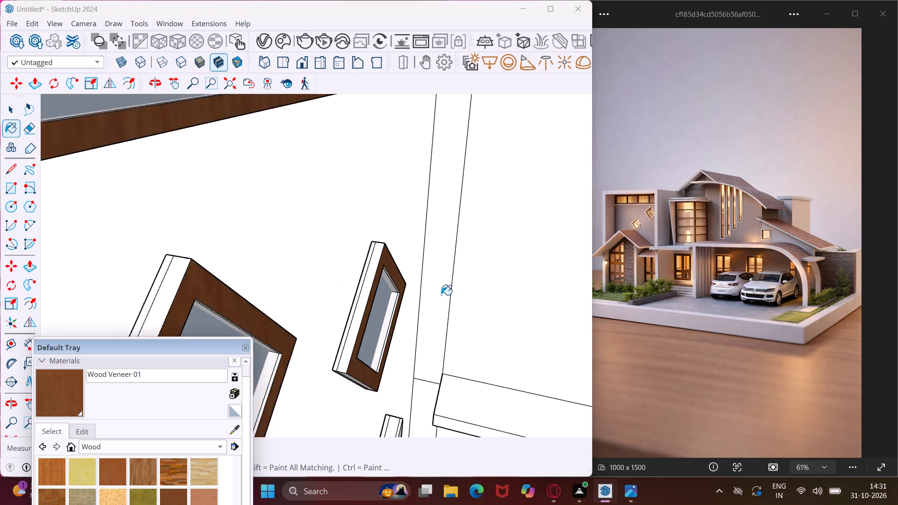
scroll(441, 295, "down", 5)
scroll(282, 265, "up", 10)
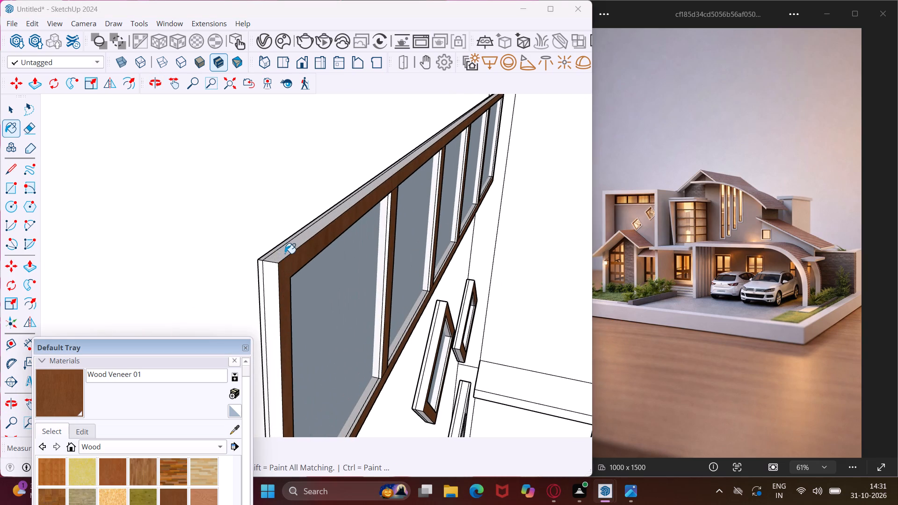
left_click(285, 253)
left_click(274, 275)
scroll(259, 277, "up", 8)
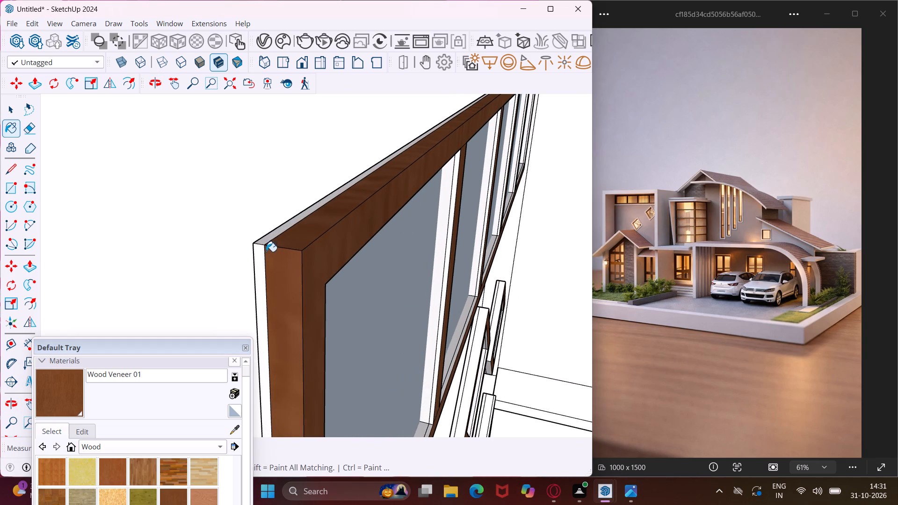
left_click(261, 249)
left_click(266, 239)
scroll(290, 235, "down", 2)
scroll(445, 176, "up", 8)
left_click(442, 169)
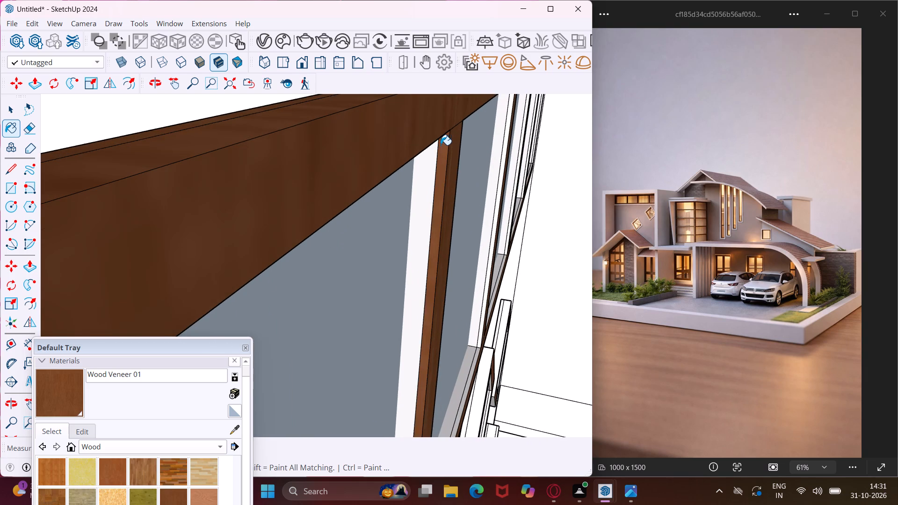
Paint the nearer diamond window's upper outer edge strips and exposed inner frame edges with Wood Veneer 01.
scroll(441, 145, "down", 12)
scroll(456, 337, "up", 10)
left_click(461, 335)
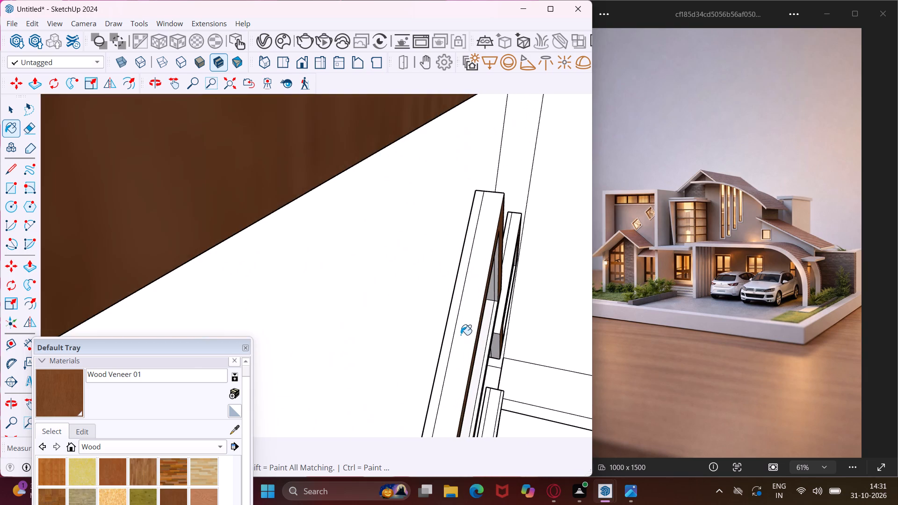
scroll(453, 317, "up", 4)
left_click(453, 317)
scroll(459, 300, "down", 7)
scroll(493, 299, "up", 14)
left_click(490, 281)
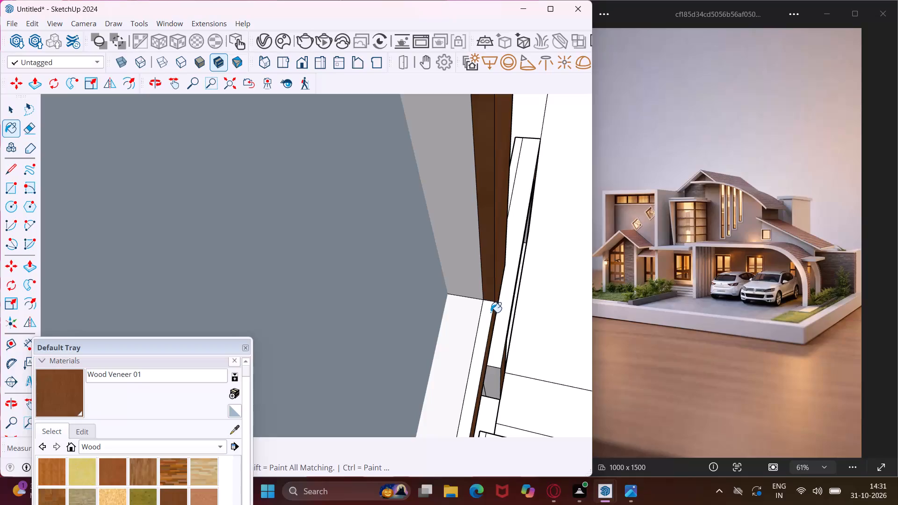
left_click(490, 313)
Paint the farther diamond window's upper outer edge strips and its lower edge with Wood Veneer 01.
left_click(510, 297)
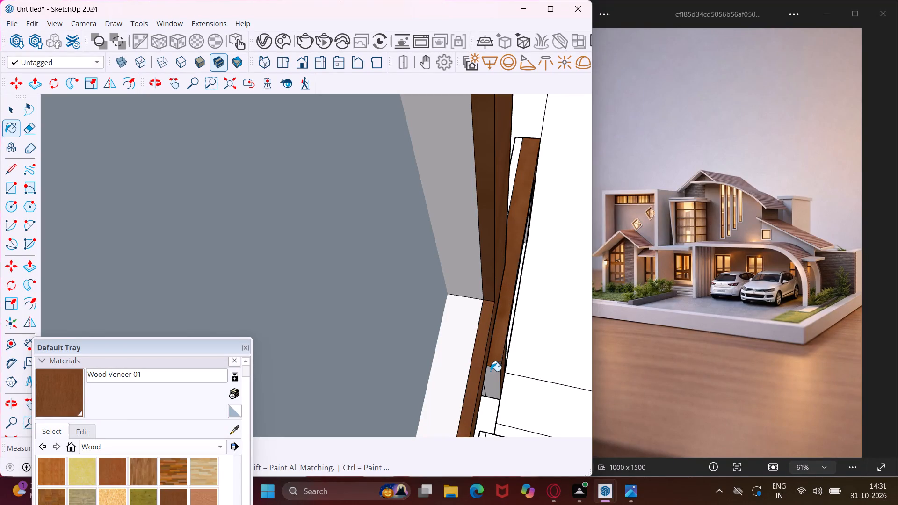
left_click(493, 371)
scroll(486, 338, "down", 5)
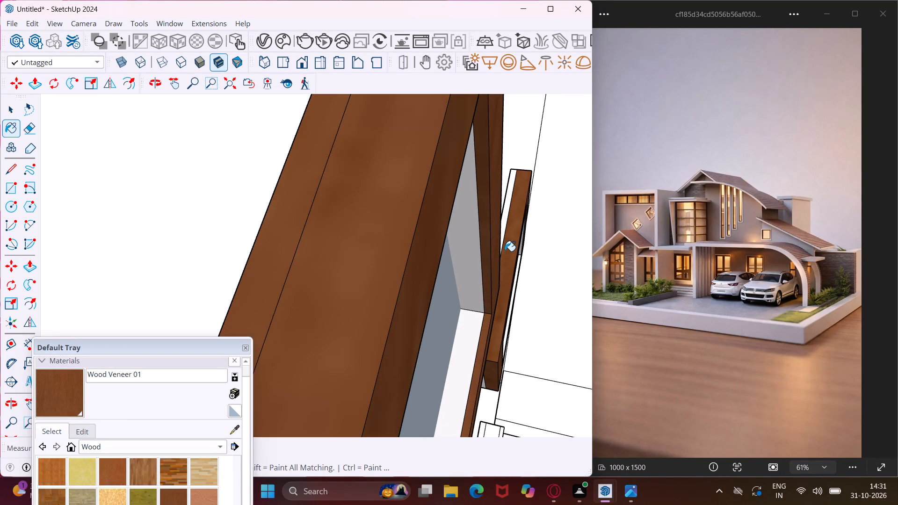
scroll(505, 229, "up", 4)
left_click(505, 226)
Paint the inner ledges of the strip window's bottom rail in two adjacent panes with Wood Veneer 01.
scroll(511, 240, "down", 6)
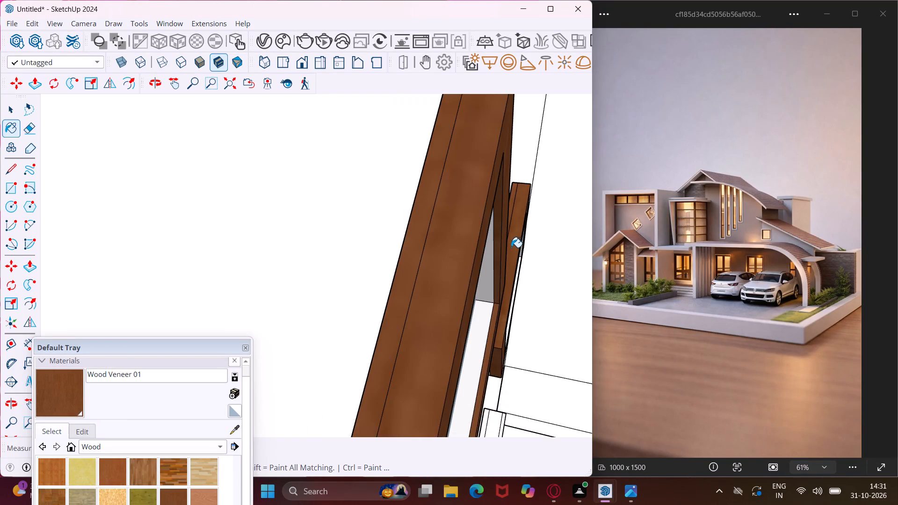
scroll(511, 247, "down", 5)
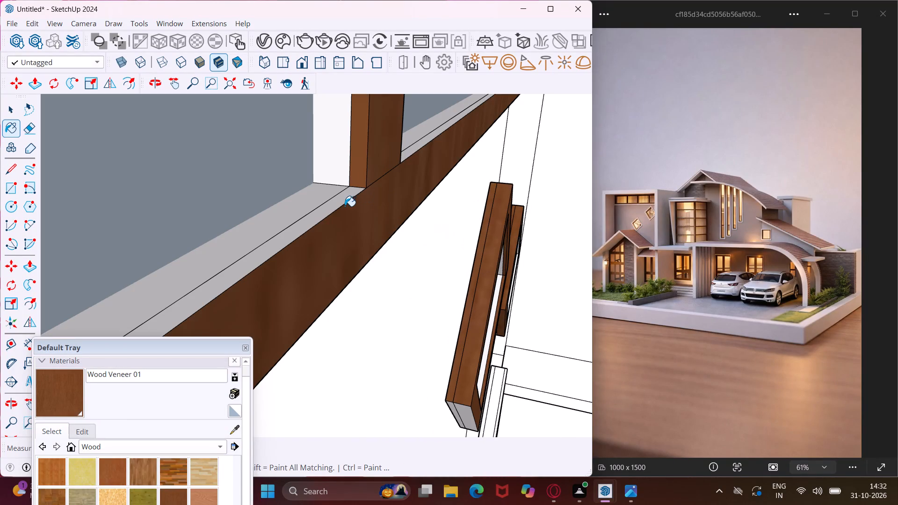
left_click(343, 201)
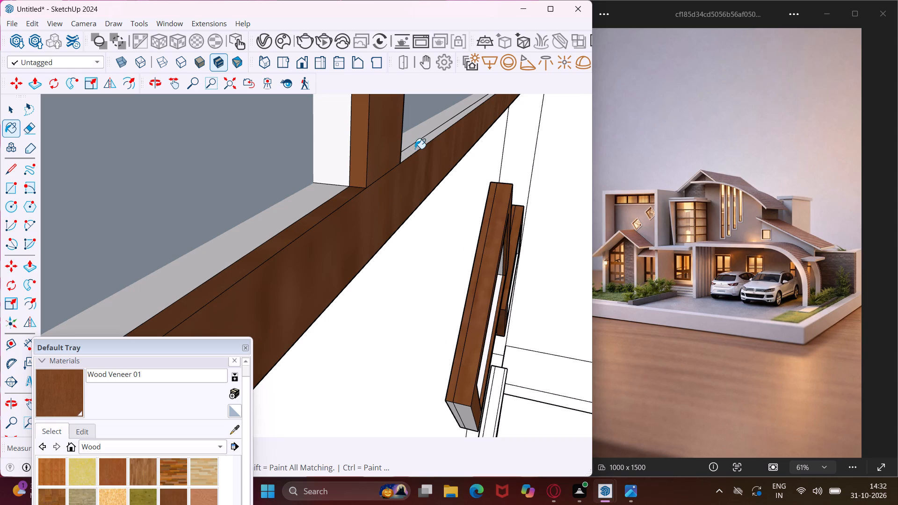
left_click(415, 149)
Paint both strips of the nearer diamond window's lower outer edge with Wood Veneer 01.
scroll(446, 203, "down", 3)
scroll(452, 313, "up", 8)
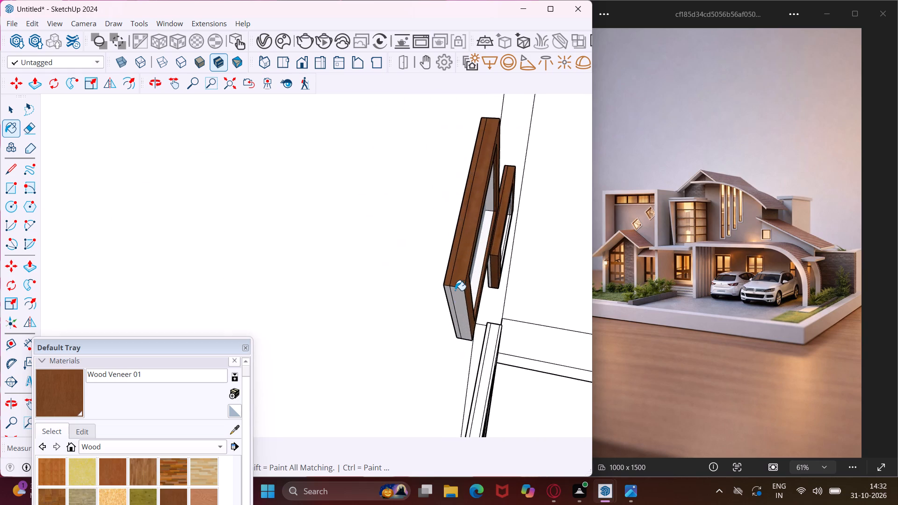
scroll(455, 290, "up", 7)
left_click(455, 289)
left_click(440, 288)
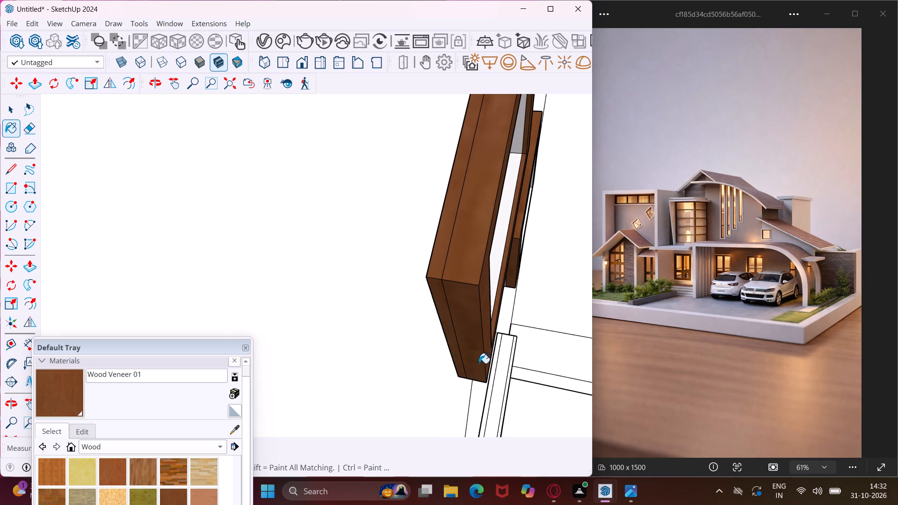
Paint the three strips of the slant-topped window's sloping outer edge with Wood Veneer 01.
scroll(496, 385, "up", 3)
left_click(501, 380)
scroll(504, 364, "up", 7)
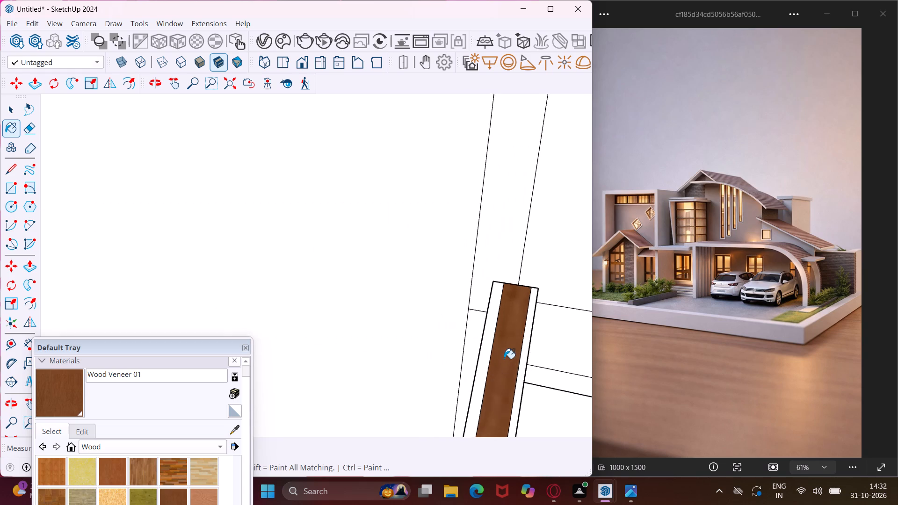
scroll(504, 359, "up", 1)
left_click(487, 338)
left_click(529, 351)
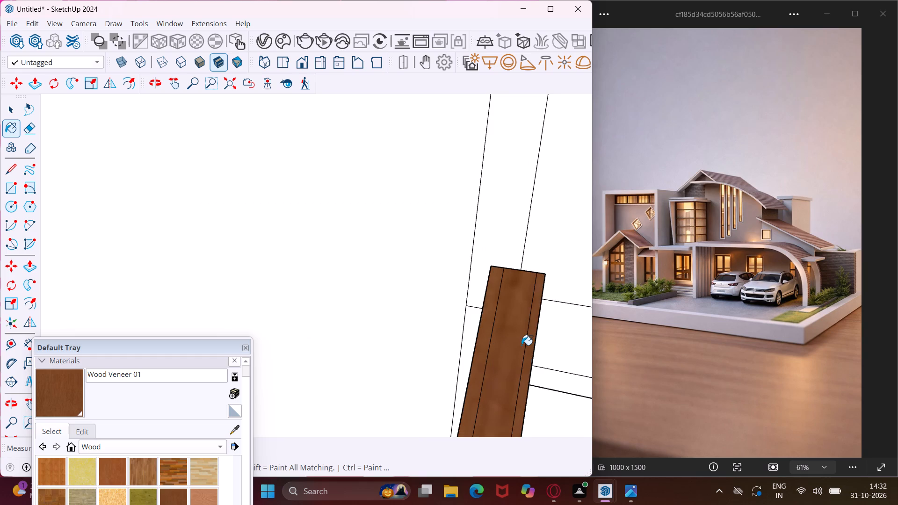
Paint the slant-topped window's front frame face, its uppermost mullion section and the narrow upper pane's inner jamb edge with Wood Veneer 01.
middle_click_drag(523, 346, 440, 300)
scroll(444, 306, "down", 7)
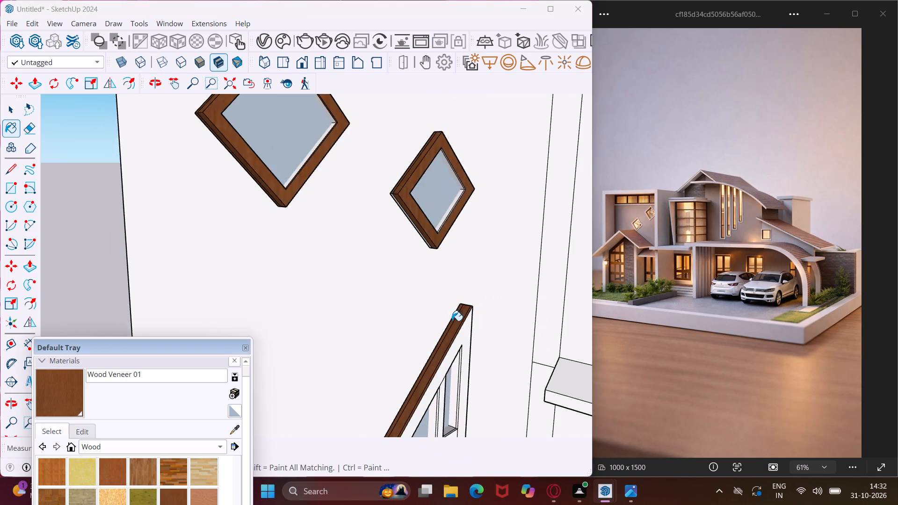
scroll(452, 322, "down", 5)
scroll(430, 385, "up", 10)
left_click(427, 382)
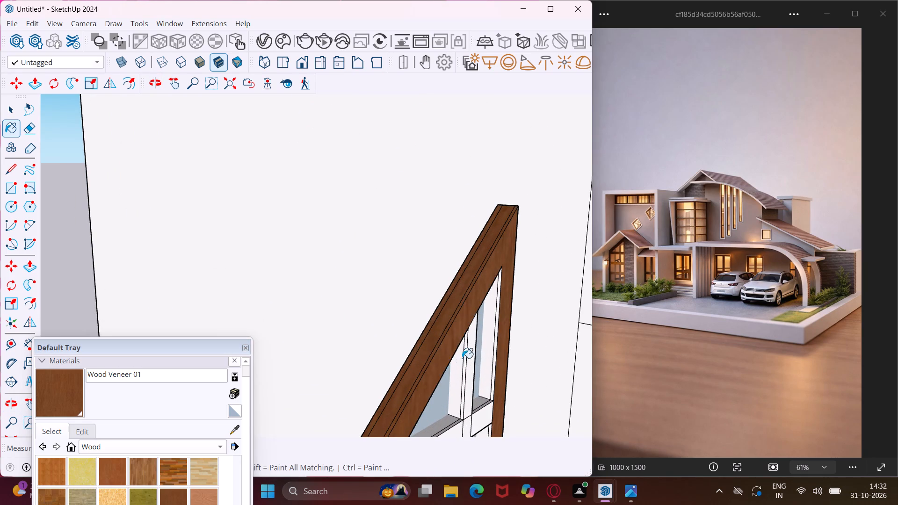
left_click(470, 339)
scroll(496, 302, "up", 8)
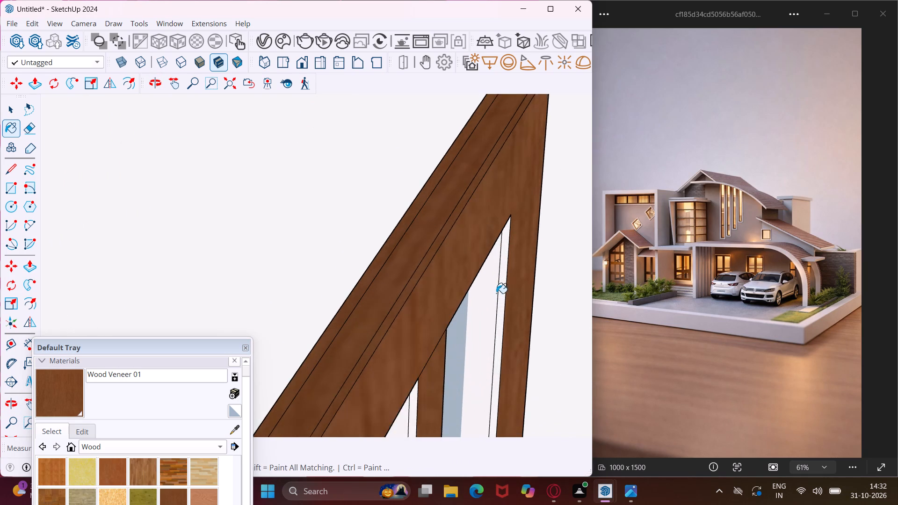
scroll(496, 293, "up", 5)
left_click(505, 276)
Paint the three strips of the slant-topped window's vertical outer edge, below the slope, with Wood Veneer 01.
scroll(461, 238, "down", 7)
scroll(404, 259, "down", 8)
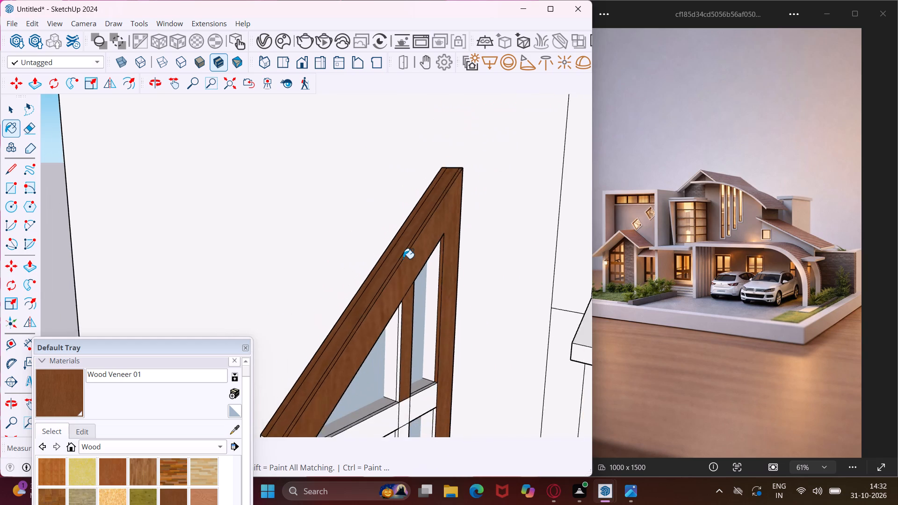
scroll(403, 259, "down", 14)
scroll(345, 361, "up", 13)
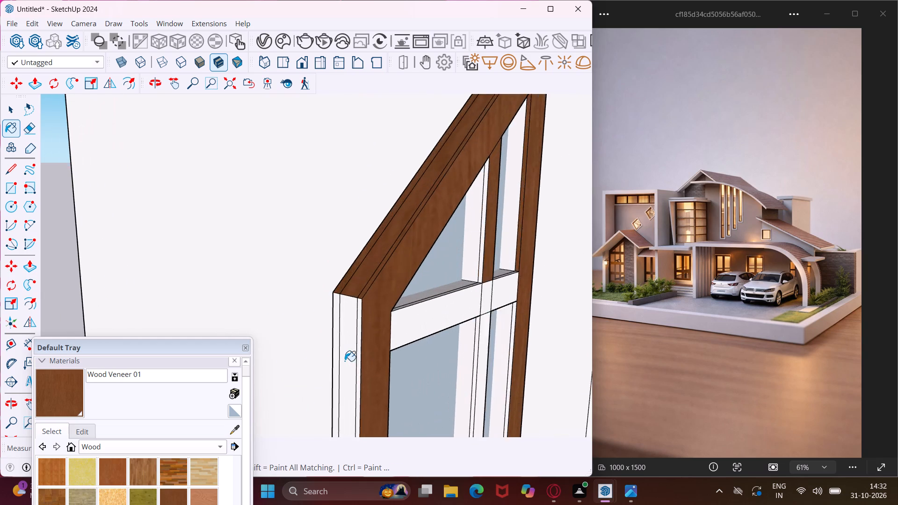
scroll(345, 361, "up", 3)
left_click(345, 361)
left_click(331, 308)
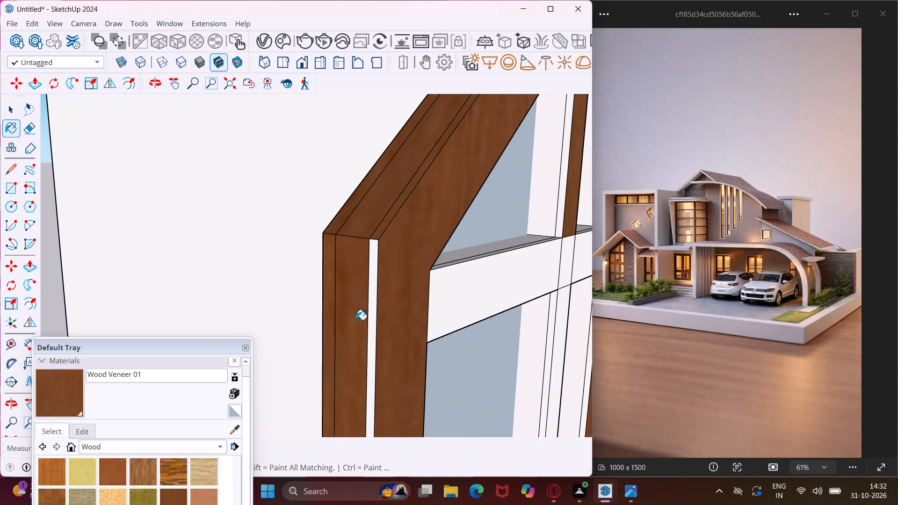
left_click(374, 312)
Paint the slant-topped window's upper crossbar, its mullion junction and the mullion section below it with Wood Veneer 01.
left_click(446, 315)
scroll(381, 307, "down", 5)
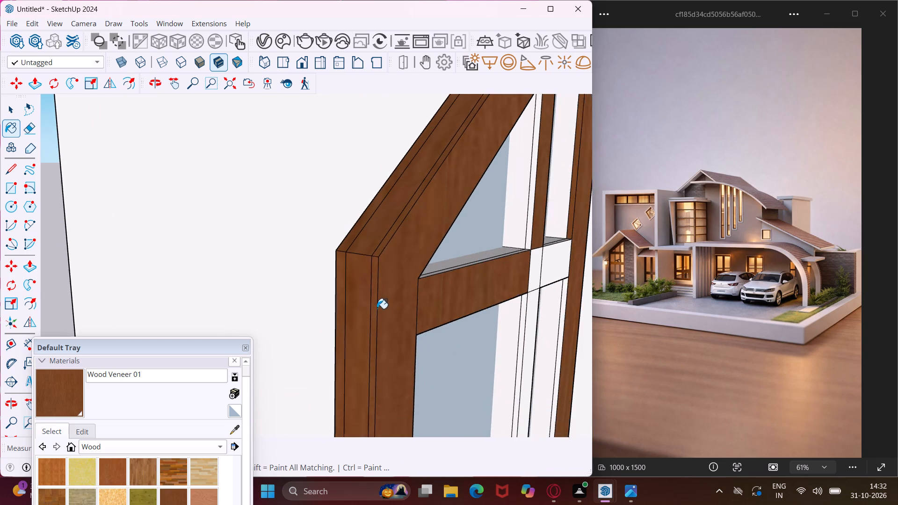
scroll(507, 282, "up", 9)
left_click(517, 276)
left_click(558, 255)
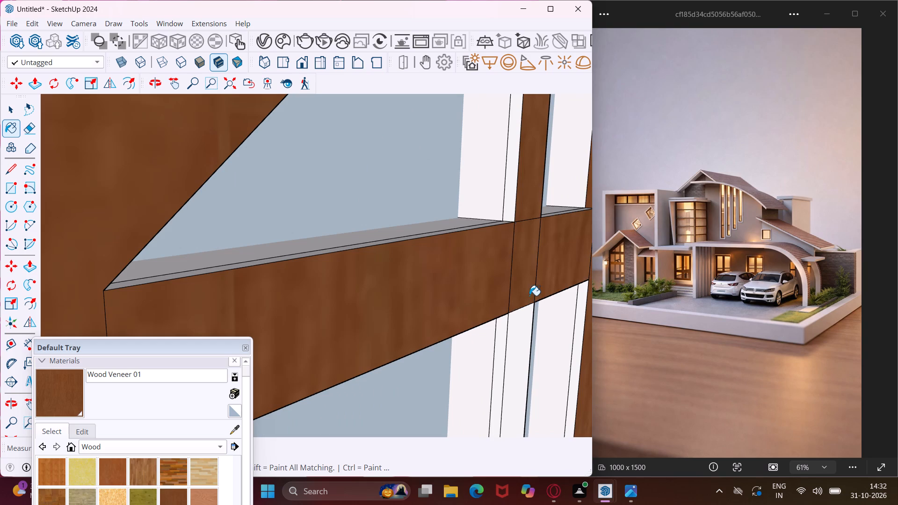
left_click(526, 318)
Paint the rectangular window's front frame face and its side and top outer edge strips with Wood Veneer 01.
scroll(480, 277, "down", 16)
scroll(478, 274, "down", 7)
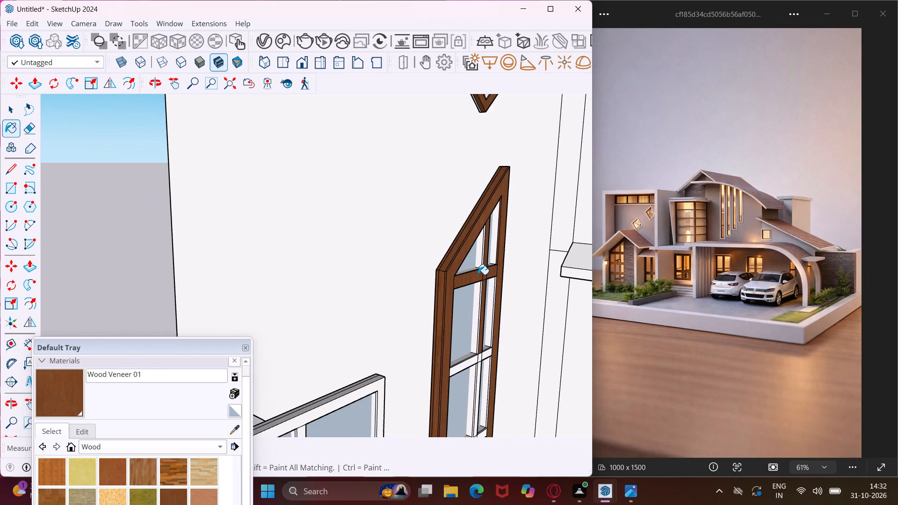
scroll(478, 304, "down", 6)
scroll(347, 386, "up", 5)
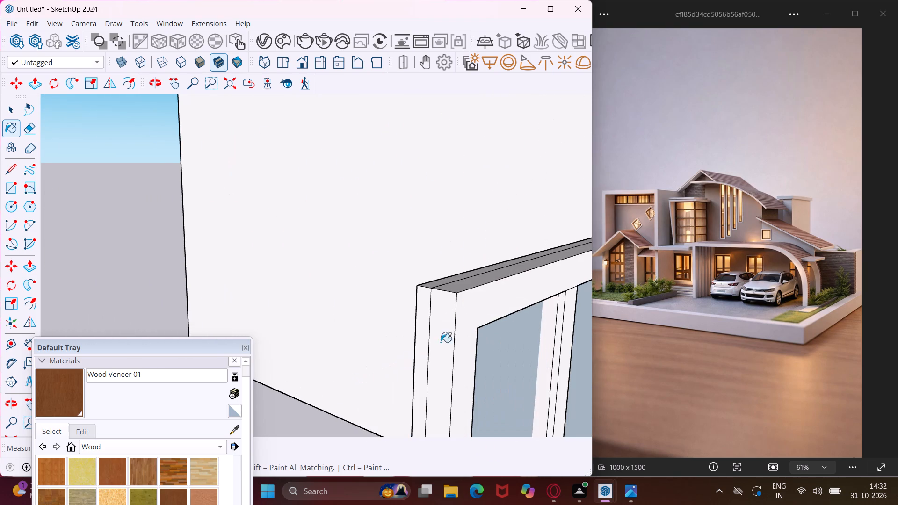
scroll(452, 324, "up", 5)
left_click(449, 311)
left_click(479, 303)
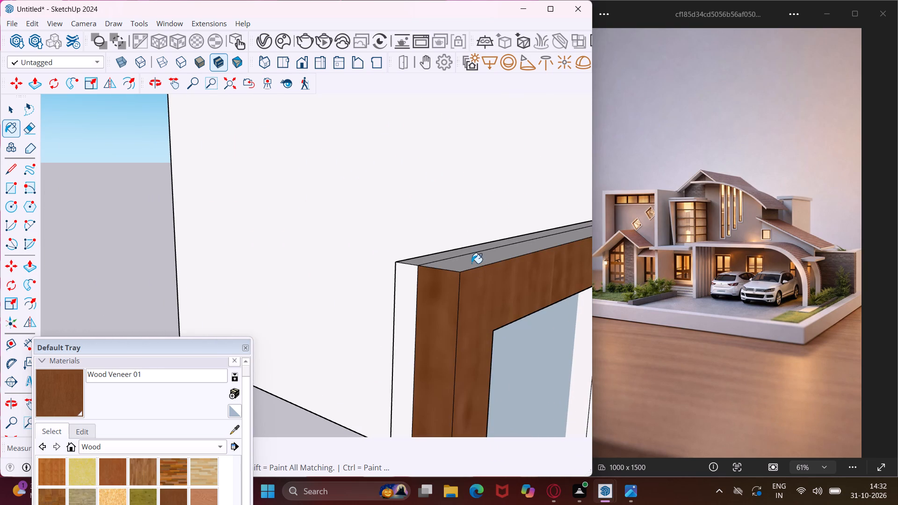
left_click(471, 263)
left_click(424, 260)
left_click(409, 289)
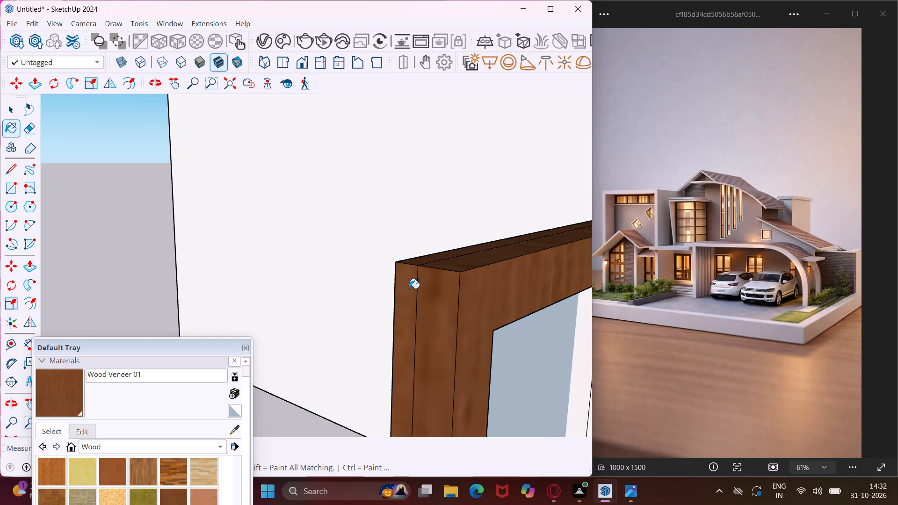
Paint the slant-topped window's lower crossbar and the mullion sections above and below it with Wood Veneer 01.
scroll(408, 289, "down", 20)
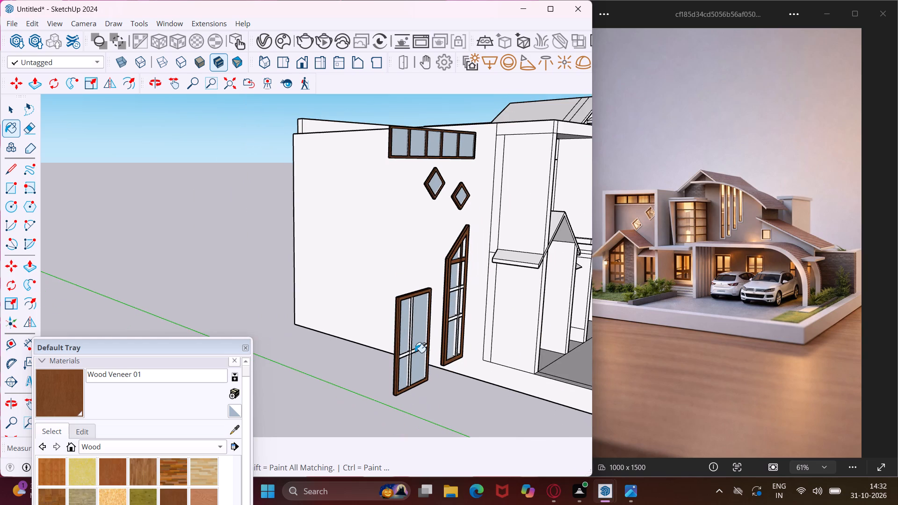
scroll(472, 300, "up", 15)
scroll(445, 338, "up", 6)
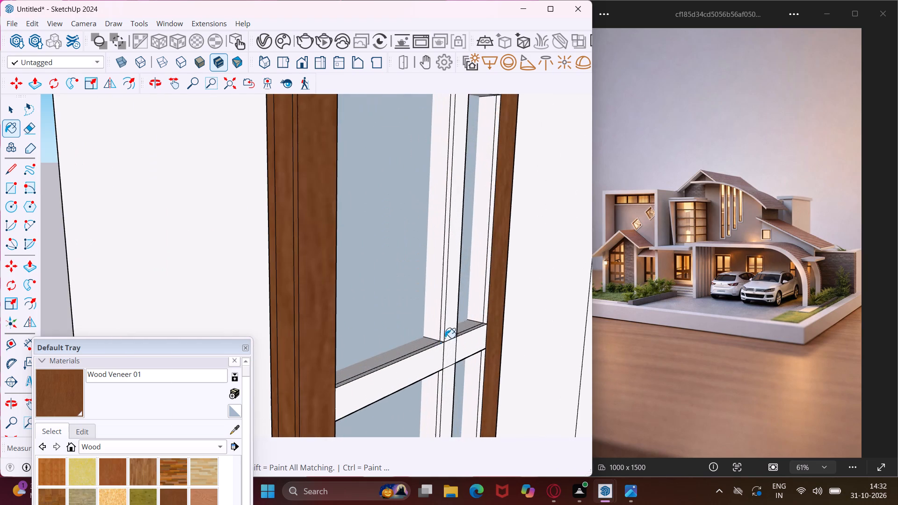
scroll(430, 368, "up", 4)
left_click(429, 364)
left_click(461, 340)
left_click(478, 336)
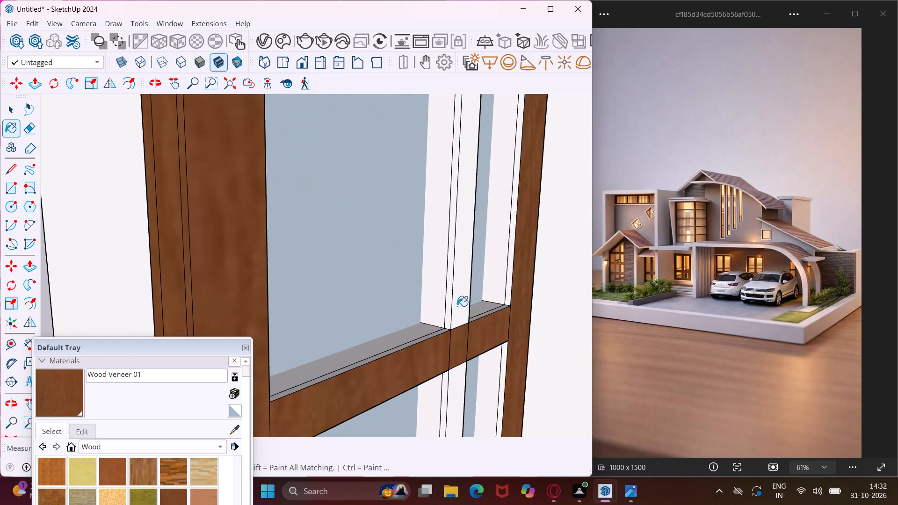
left_click(456, 305)
left_click(462, 374)
Paint the inner jamb edge, mullion side and crossbar ledges of the panes above the slant-topped window's lower crossbar with Wood Veneer 01.
scroll(511, 276, "up", 5)
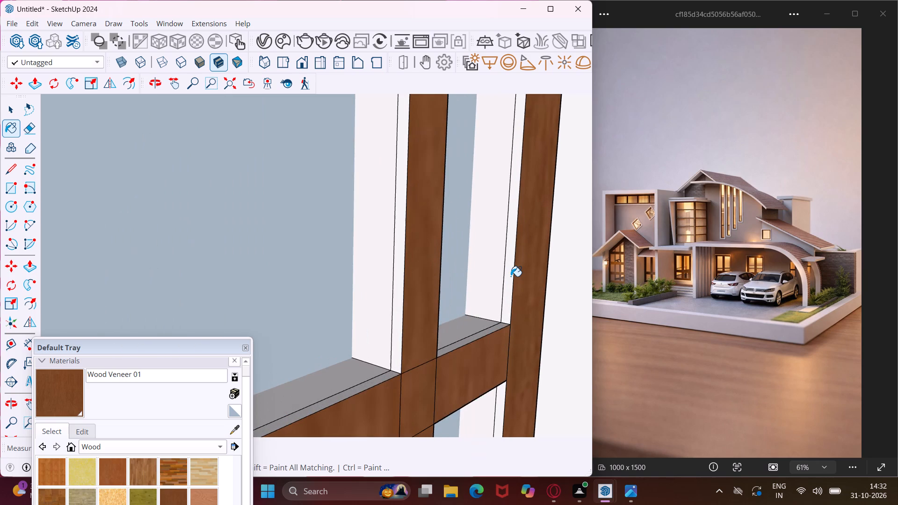
left_click(510, 274)
left_click(394, 350)
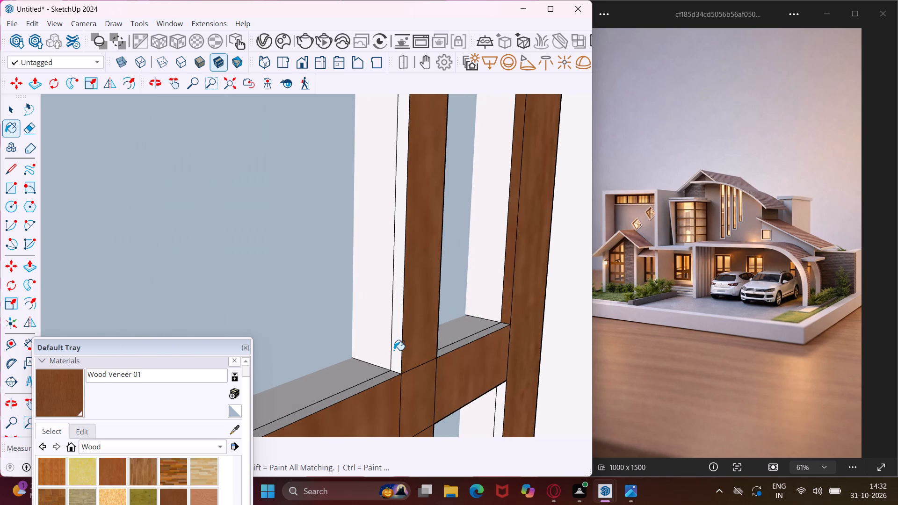
left_click(386, 377)
left_click(449, 351)
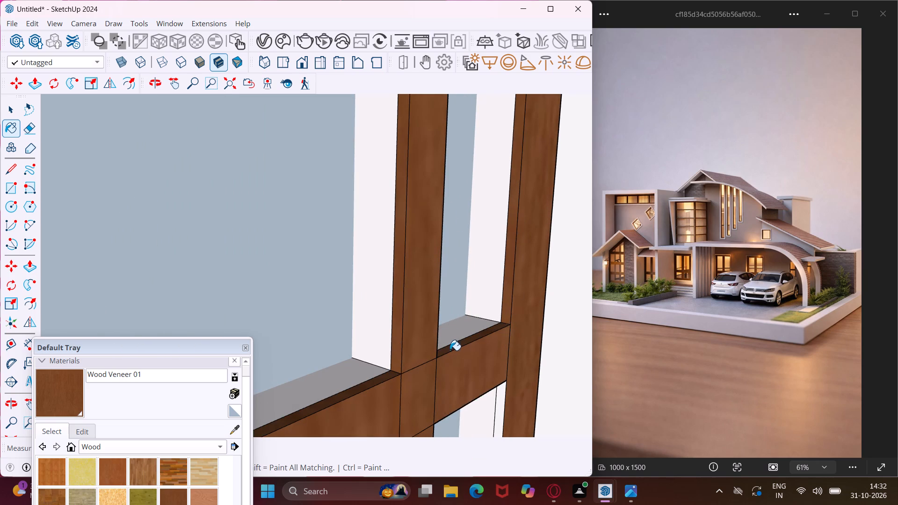
Paint the slant-topped window's middle crossbar, plus the jamb and mullion side edges above it, with Wood Veneer 01.
scroll(460, 344, "down", 16)
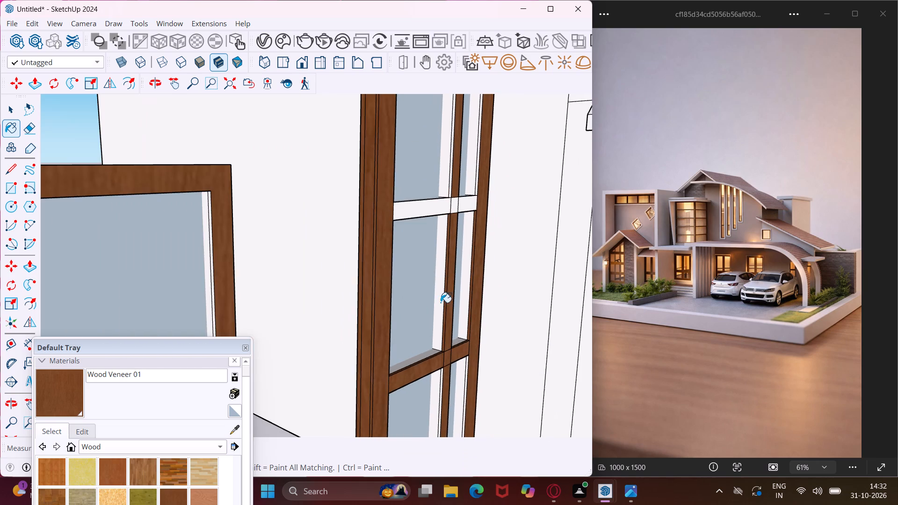
scroll(438, 211, "up", 9)
left_click(445, 205)
left_click(474, 197)
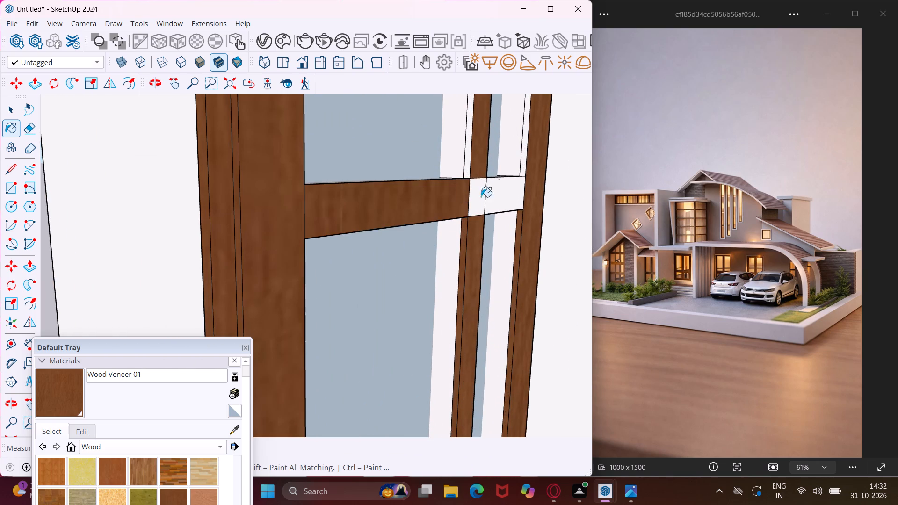
left_click(495, 188)
scroll(521, 159, "up", 7)
left_click(528, 153)
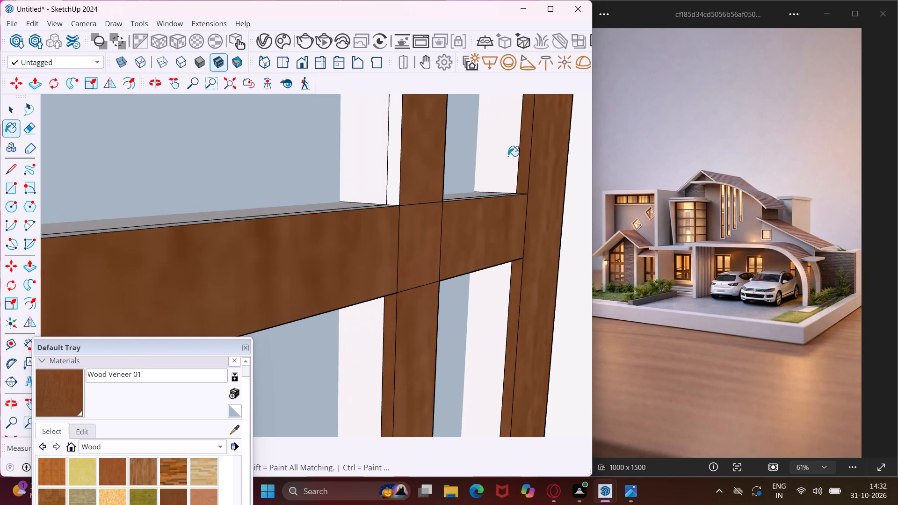
left_click(396, 172)
Paint the front faces of the rectangular window's crossbar, mullion and their junction with Wood Veneer 01.
scroll(409, 200, "down", 4)
scroll(434, 245, "down", 5)
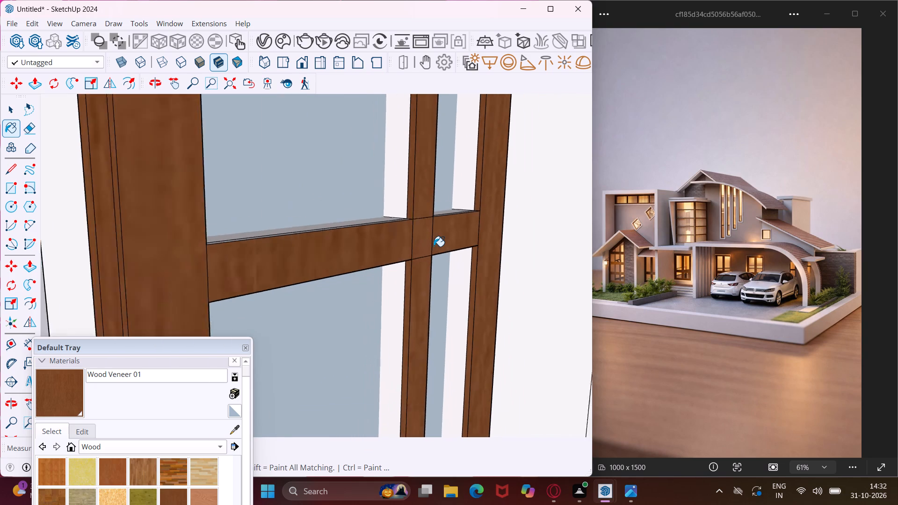
scroll(434, 246, "down", 15)
scroll(428, 255, "down", 6)
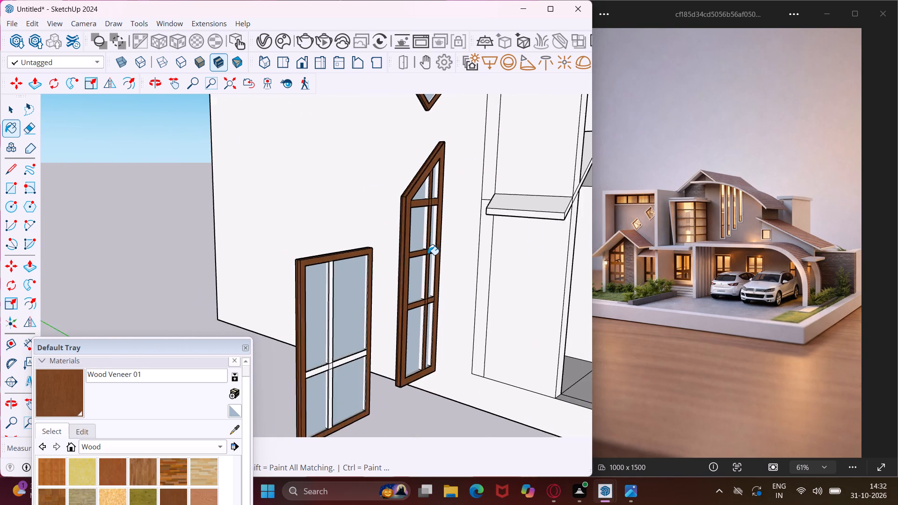
scroll(428, 255, "down", 4)
scroll(356, 340, "up", 9)
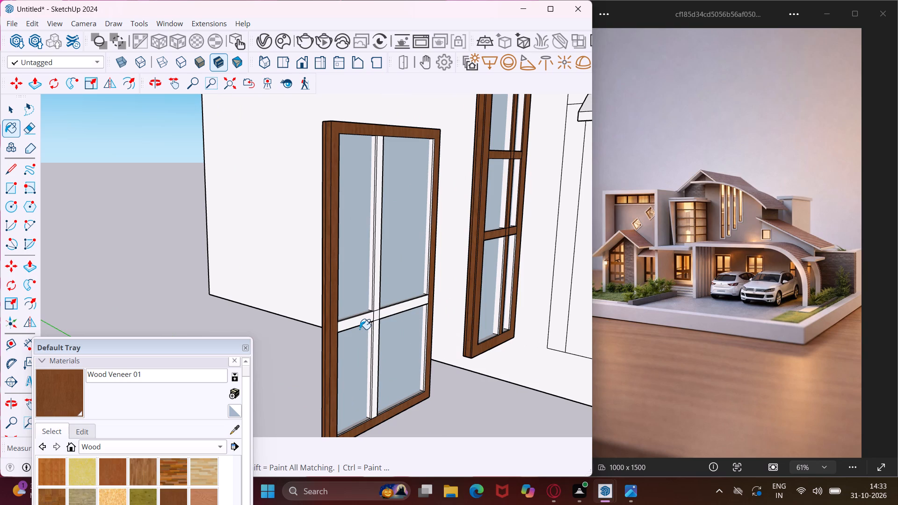
scroll(360, 329, "up", 6)
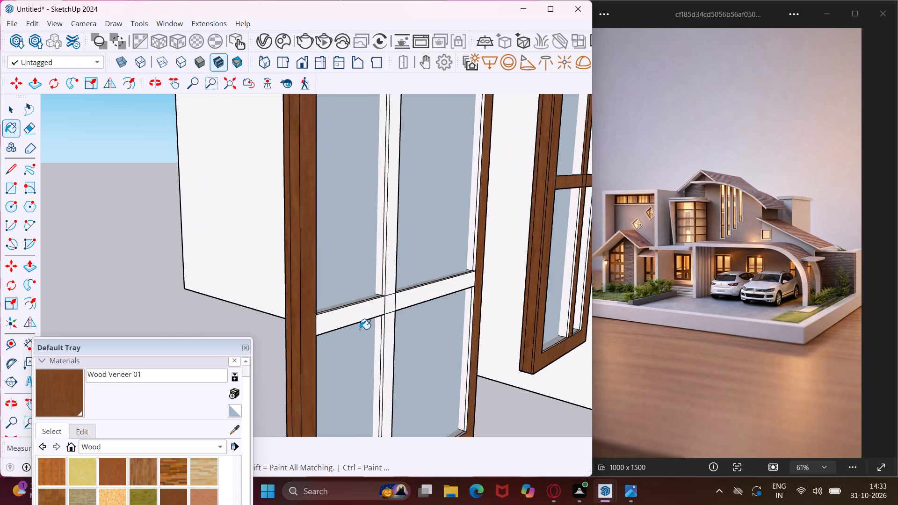
scroll(360, 329, "up", 10)
left_click(384, 284)
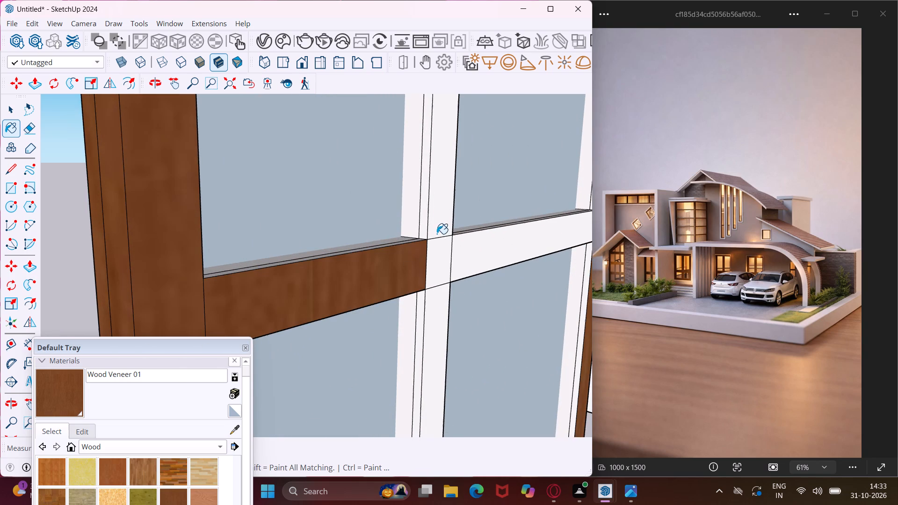
left_click(437, 234)
left_click(437, 254)
left_click(457, 253)
left_click(437, 308)
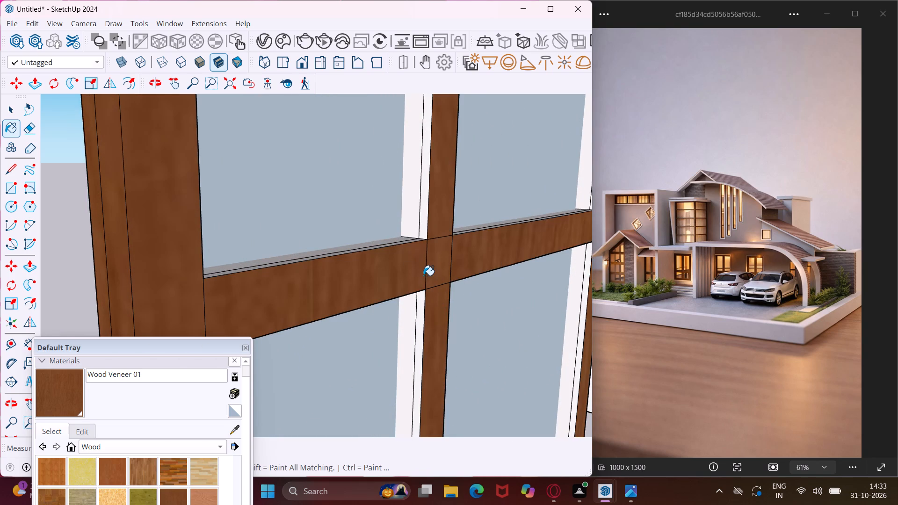
Paint the rectangular window's crossbar ledges, mullion side edges and inner jamb edges with Wood Veneer 01.
middle_click_drag(423, 275, 435, 331)
scroll(423, 257, "up", 4)
left_click(419, 250)
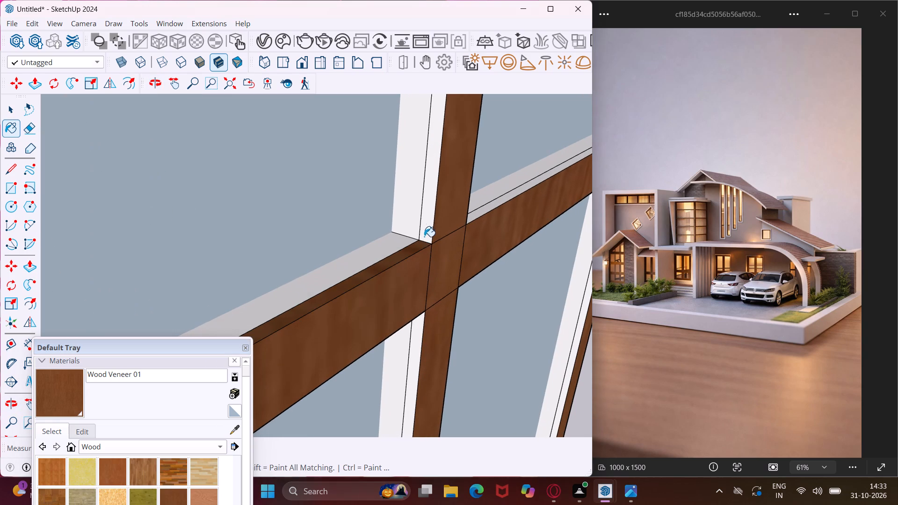
left_click(426, 230)
left_click(480, 210)
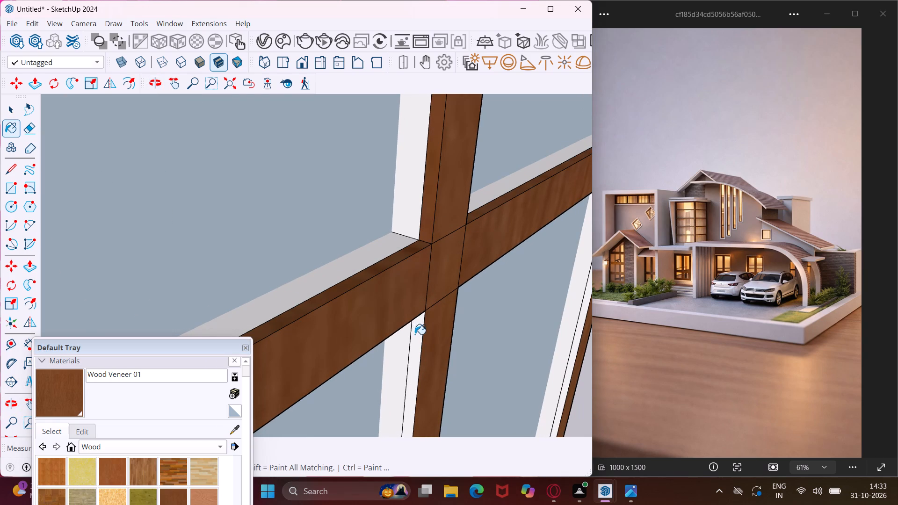
left_click(415, 332)
scroll(446, 310, "down", 6)
scroll(554, 259, "up", 4)
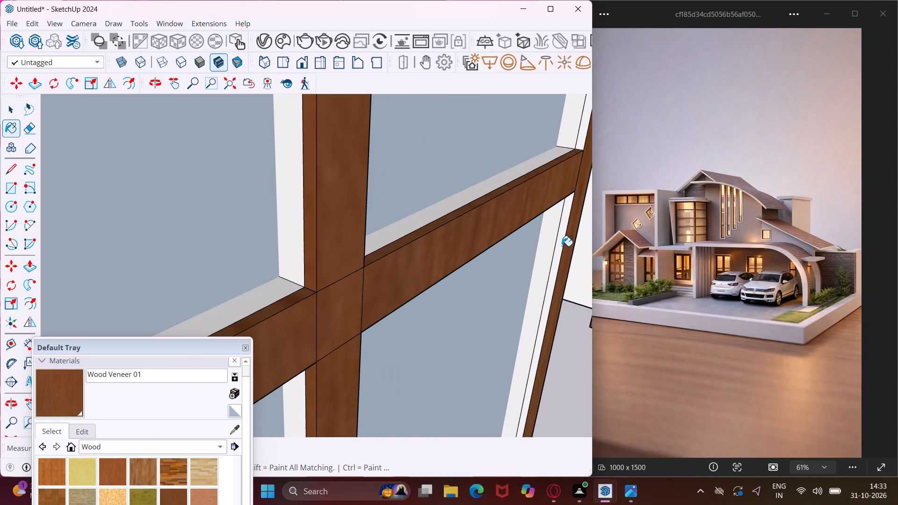
left_click(562, 246)
left_click(583, 138)
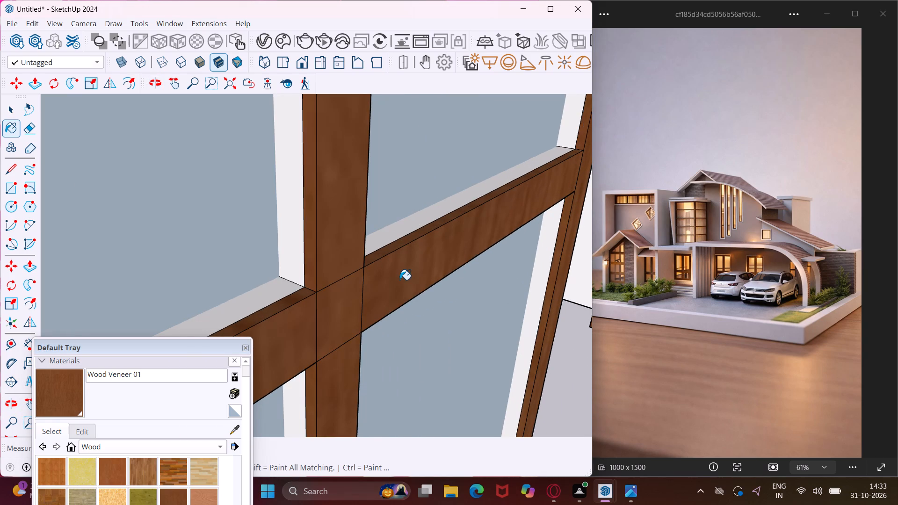
Paint the back faces of the rectangular window's crossbar, mullion and their junction with Wood Veneer 01.
scroll(400, 280, "down", 13)
middle_click_drag(349, 315, 382, 330)
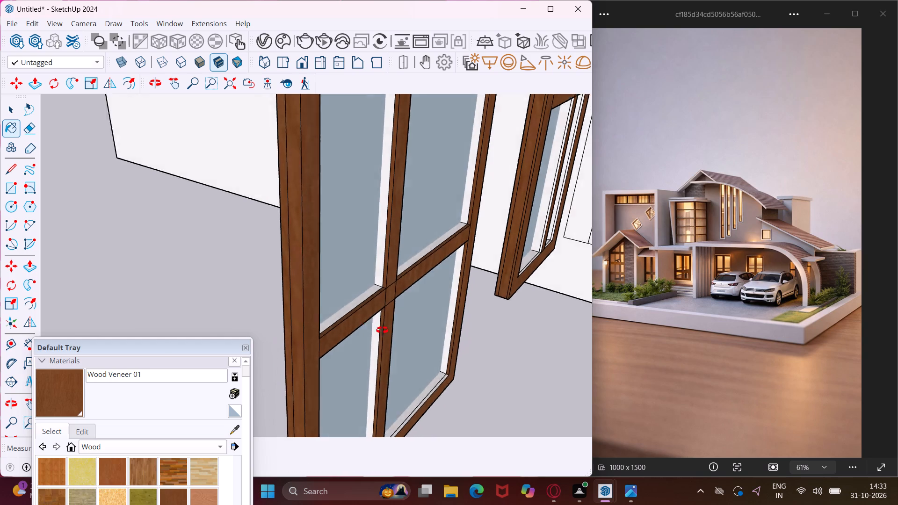
middle_click_drag(382, 330, 566, 335)
scroll(489, 307, "up", 4)
left_click(489, 304)
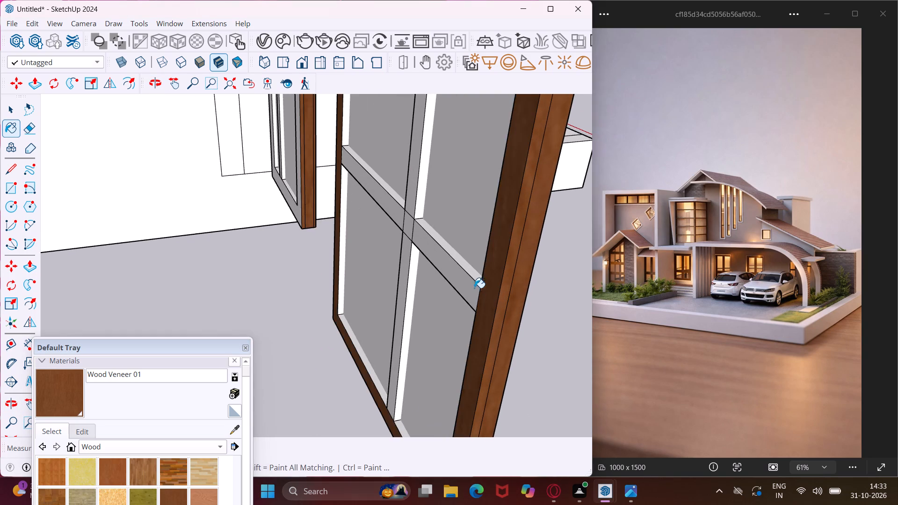
left_click(466, 285)
left_click(410, 226)
left_click(413, 201)
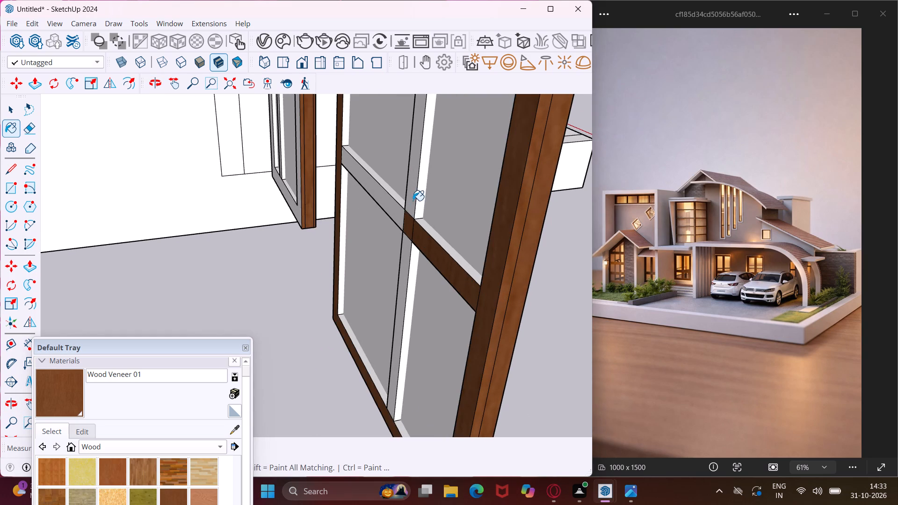
left_click(391, 214)
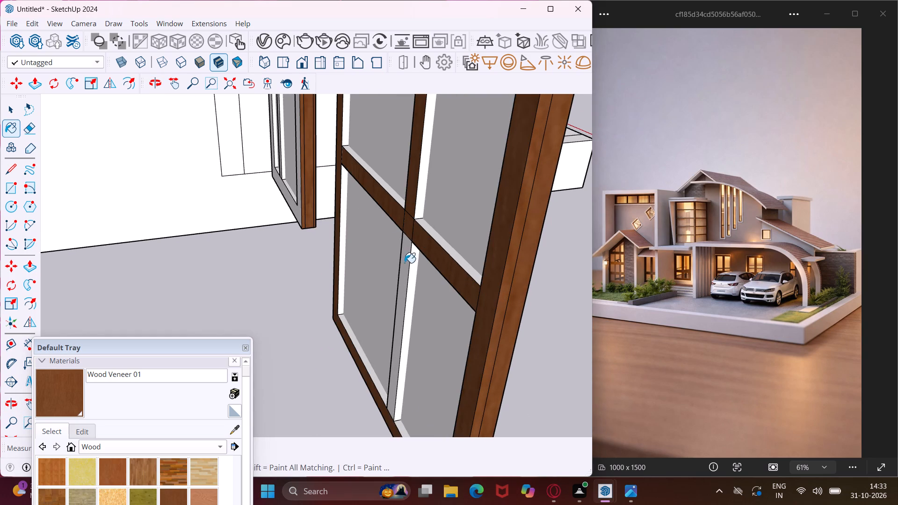
left_click(403, 260)
Paint the back-side crossbar ledges, mullion side edges and lower inner jamb edge of the rectangular window with Wood Veneer 01.
scroll(431, 226, "up", 8)
left_click(426, 231)
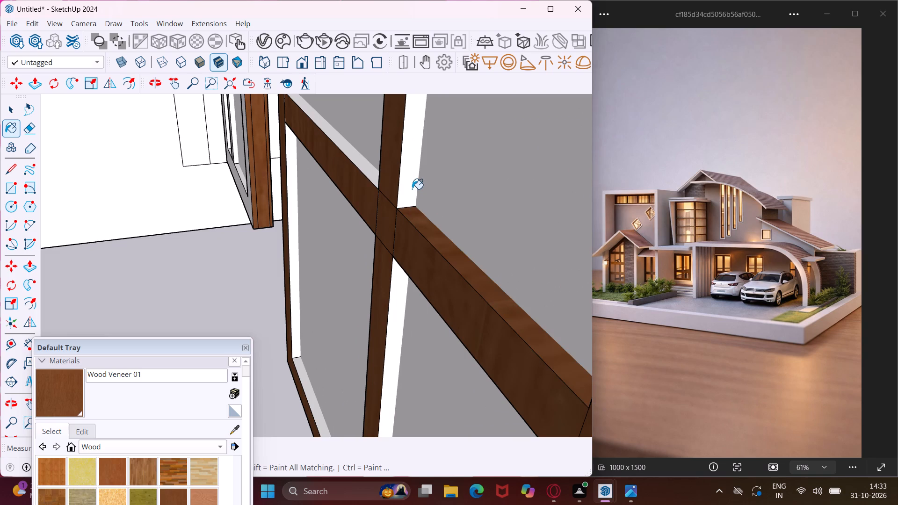
left_click(410, 186)
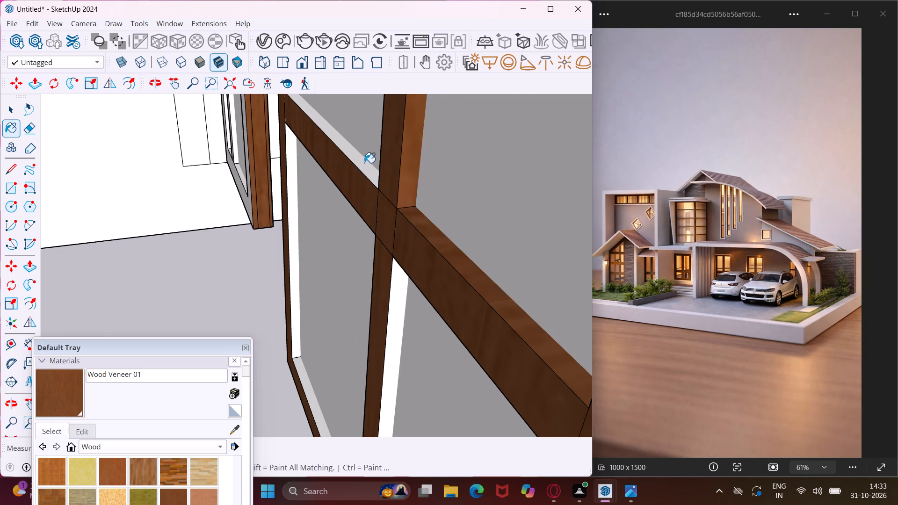
left_click(365, 167)
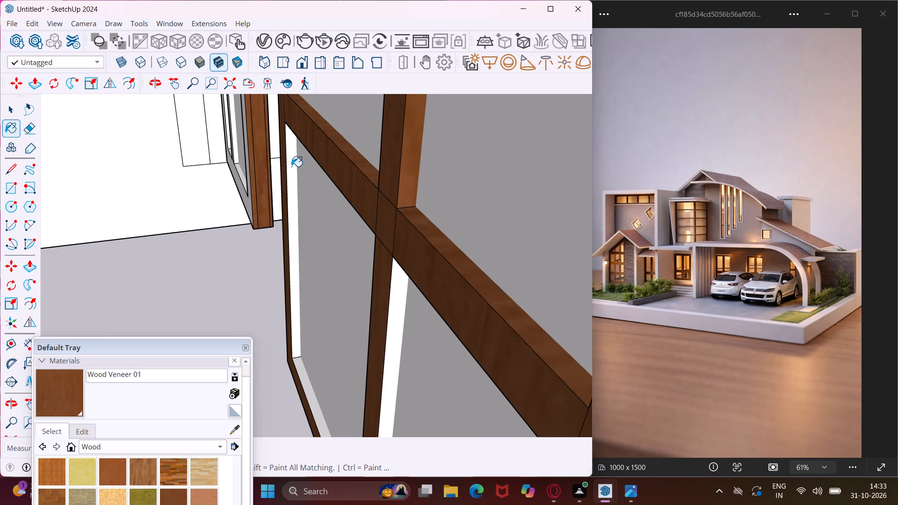
left_click(291, 166)
left_click(398, 275)
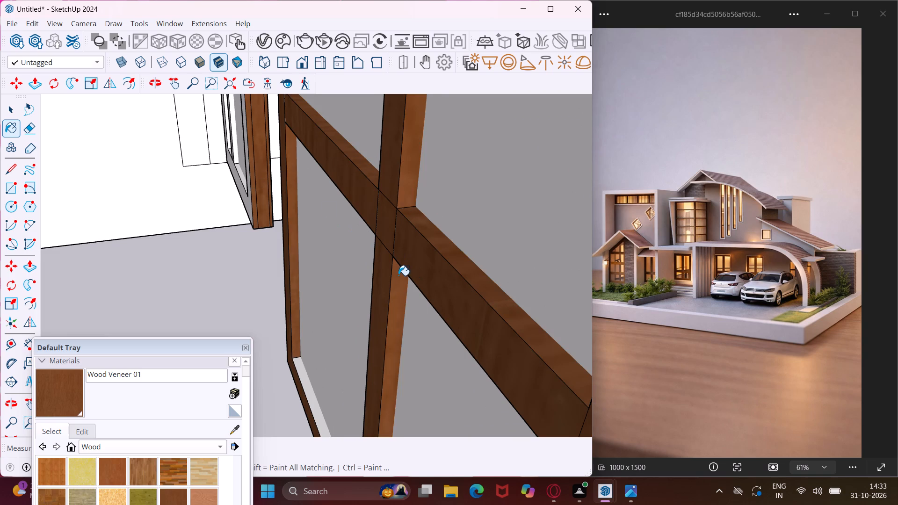
Paint the bottom ledges of both lower panes on the rectangular window's back side with Wood Veneer 01.
scroll(398, 280, "down", 11)
scroll(377, 417, "up", 4)
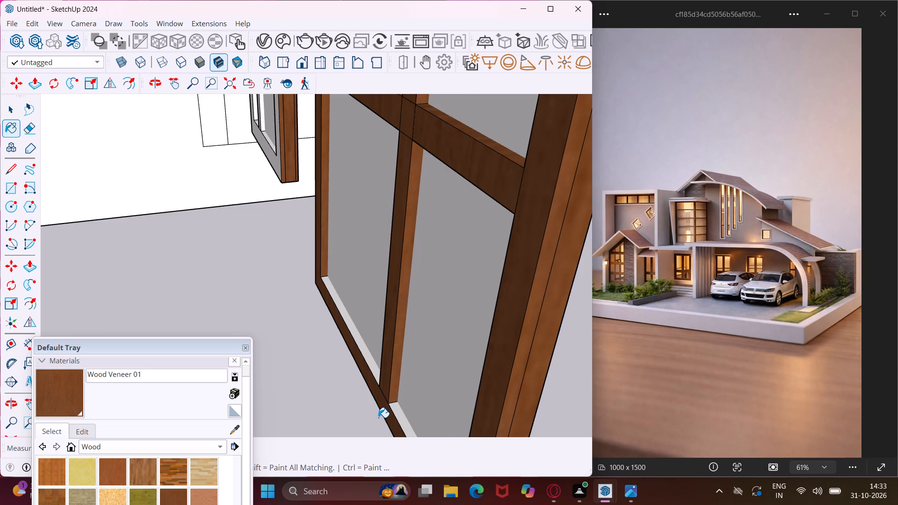
scroll(380, 415, "up", 9)
left_click(414, 404)
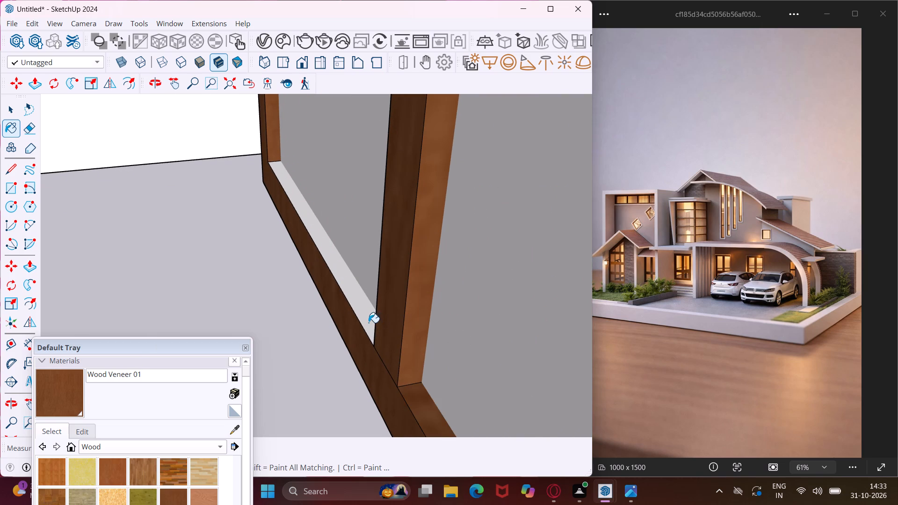
left_click(369, 323)
Paint the front-side inner jamb edge of the rectangular window's upper pane nearest the slant-topped window with Wood Veneer 01.
middle_click_drag(369, 323, 451, 369)
scroll(403, 368, "down", 6)
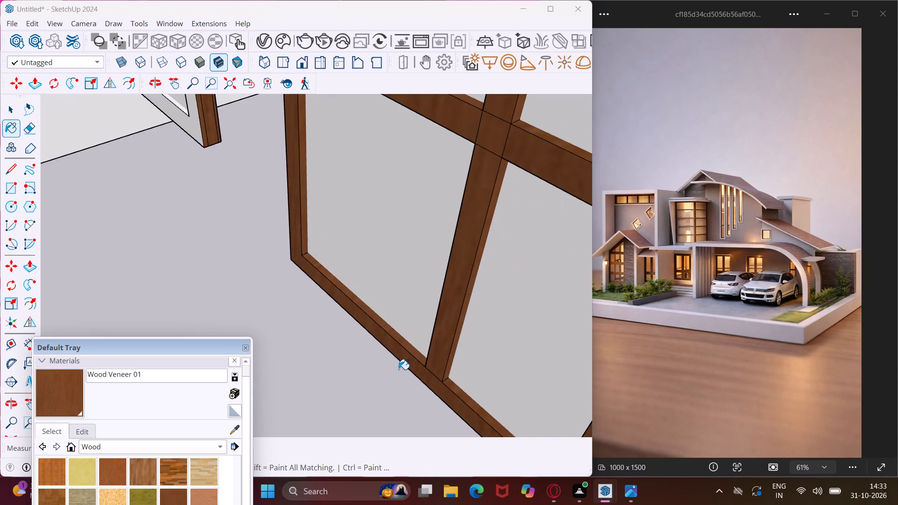
scroll(398, 369, "down", 12)
scroll(382, 206, "up", 5)
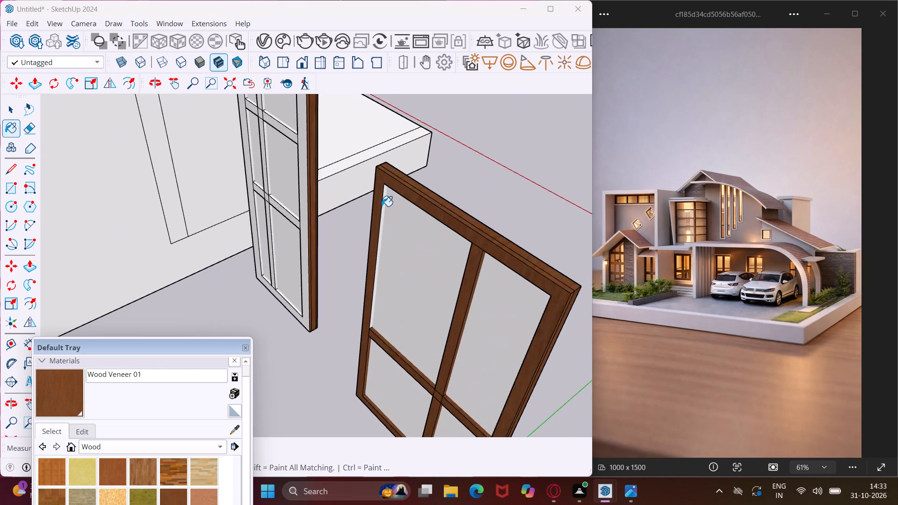
scroll(382, 206, "up", 13)
middle_click_drag(377, 209, 139, 222)
scroll(129, 227, "down", 5)
scroll(189, 264, "up", 13)
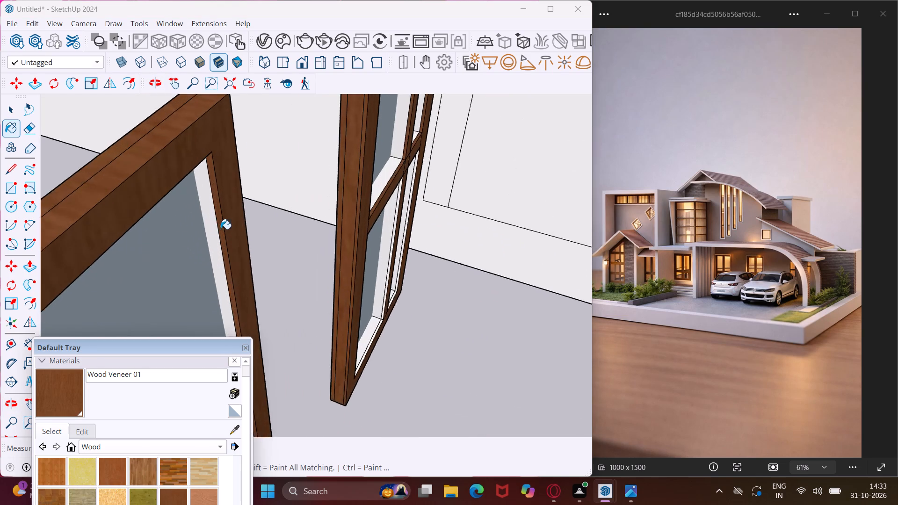
scroll(220, 229, "up", 7)
left_click(216, 209)
Paint the slant-topped window's bottom ledges, mullion side and far inner jamb edge in the lower panes with Wood Veneer 01.
scroll(218, 202, "down", 5)
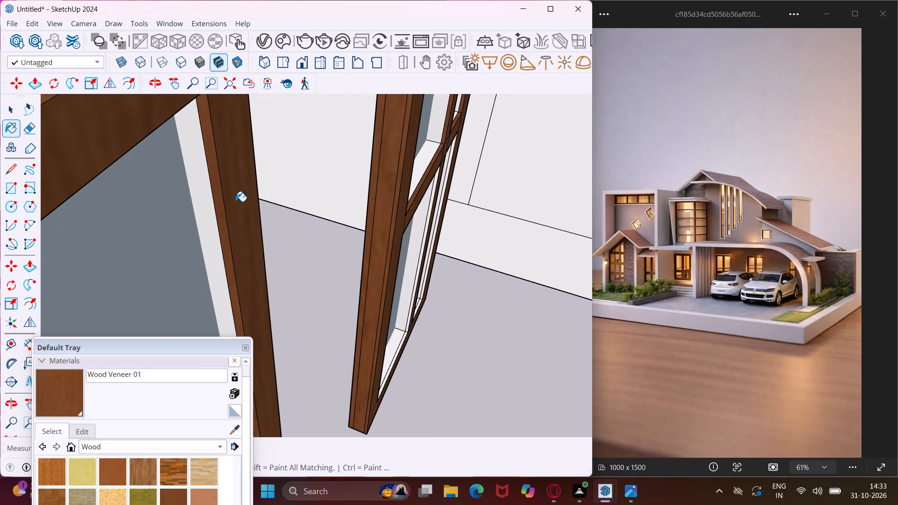
scroll(394, 375, "up", 15)
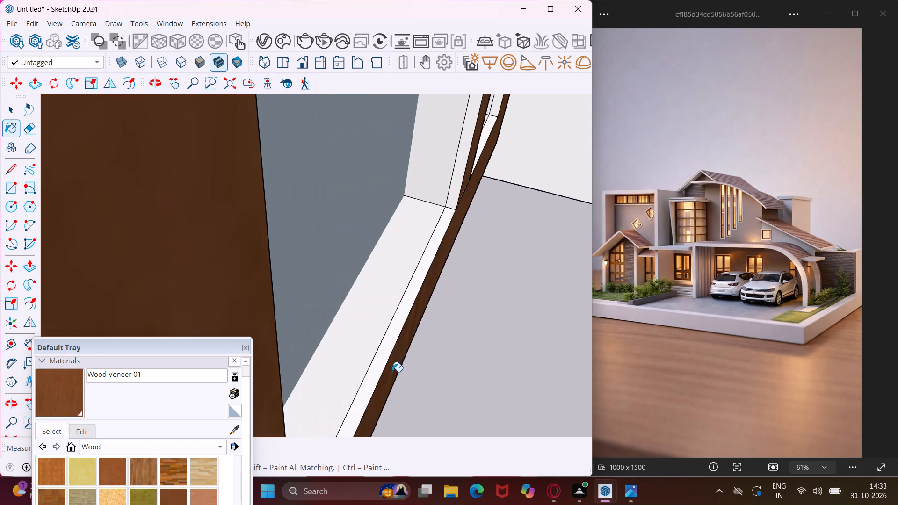
left_click(391, 347)
left_click(455, 190)
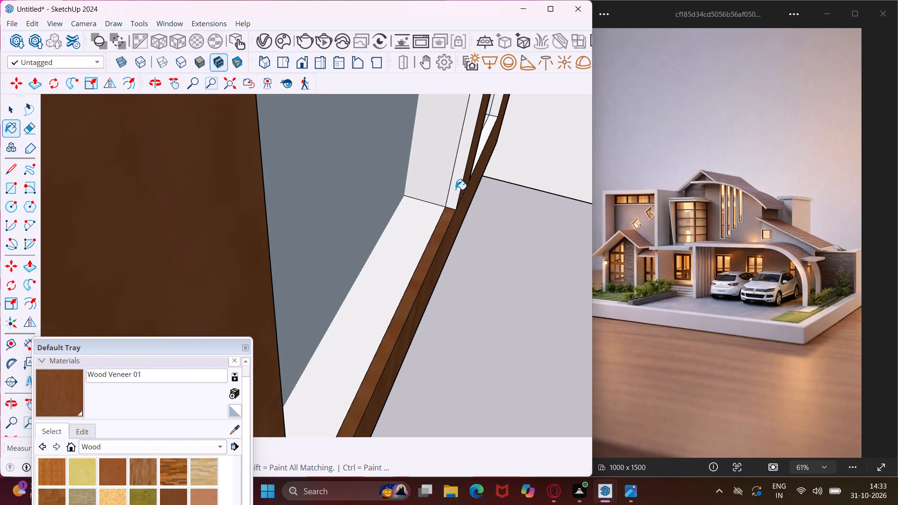
scroll(479, 145, "up", 3)
left_click(484, 144)
scroll(468, 201, "down", 7)
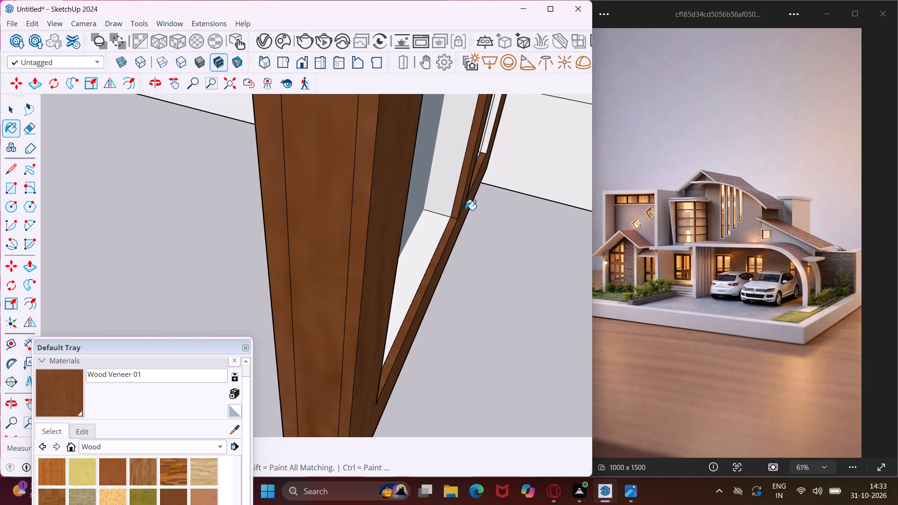
scroll(486, 126, "up", 8)
left_click(495, 122)
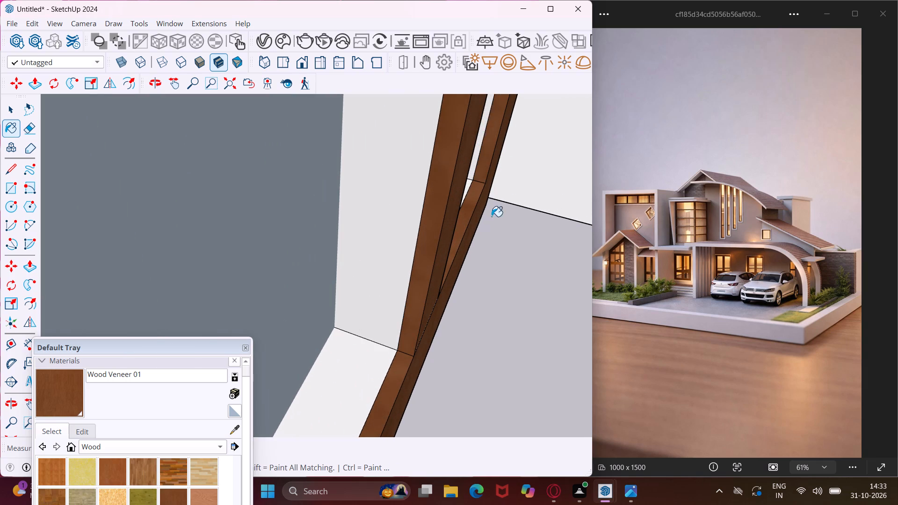
Paint the back-side inner jamb edge of the rectangular window's upper pane with Wood Veneer 01.
scroll(478, 241, "down", 14)
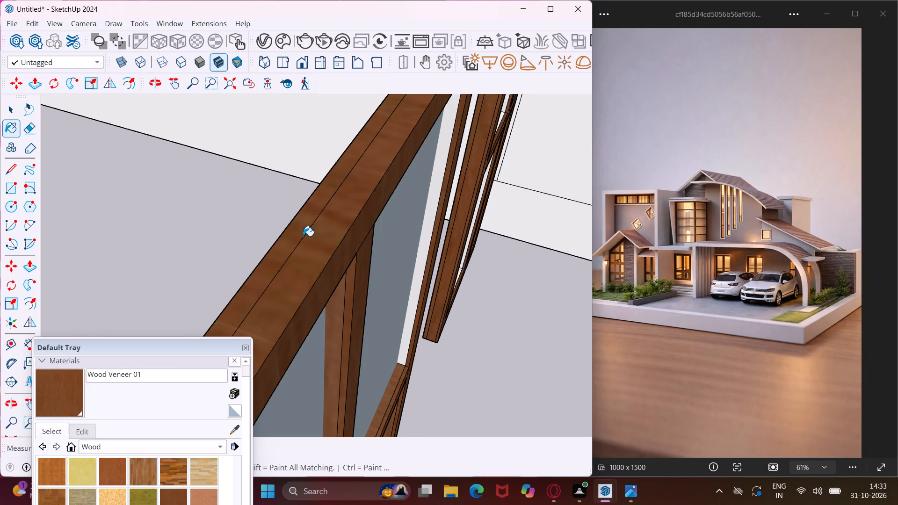
middle_click_drag(297, 233, 582, 164)
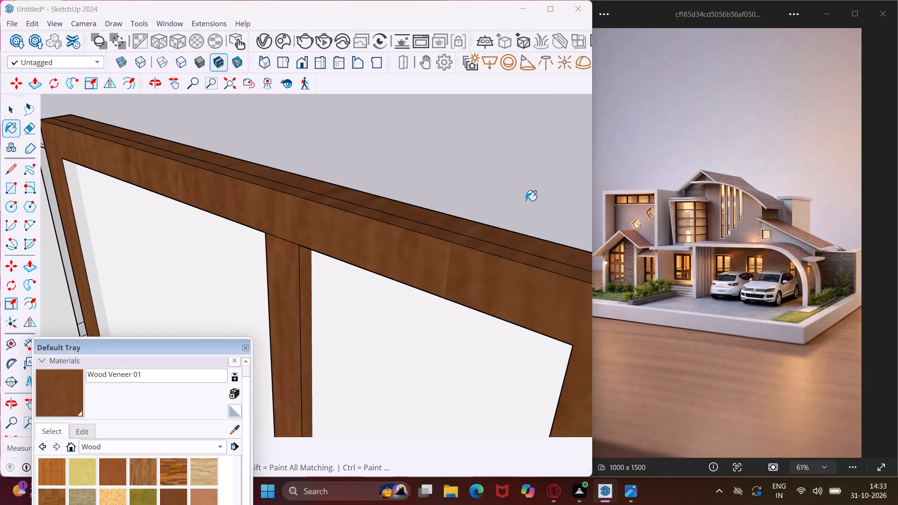
scroll(75, 222, "up", 12)
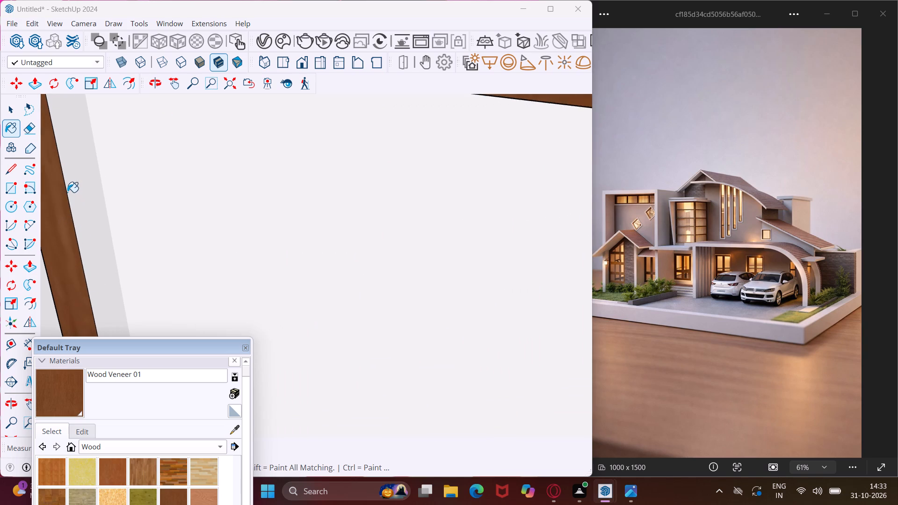
scroll(67, 192, "up", 1)
left_click(65, 198)
Paint the back-side head undersides, mullion side and far inner jamb edge of the rectangular window's upper panes with Wood Veneer 01.
scroll(68, 222, "down", 13)
scroll(105, 218, "down", 6)
middle_click_drag(268, 283, 671, 180)
scroll(394, 190, "up", 9)
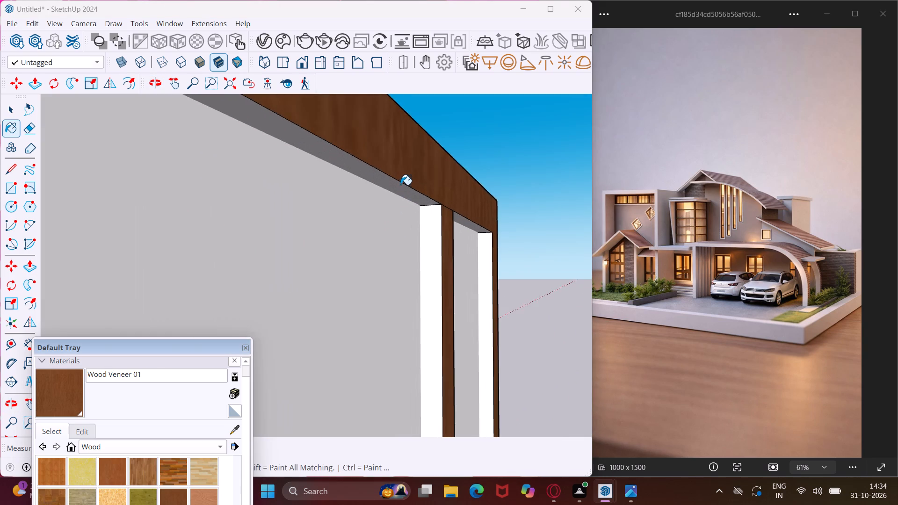
middle_click_drag(401, 184, 407, 130)
left_click(409, 151)
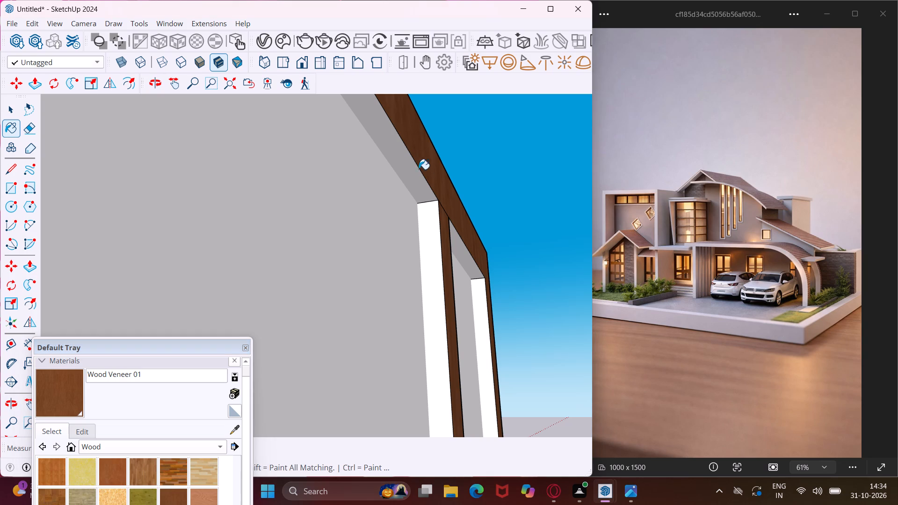
left_click(453, 230)
scroll(435, 233, "up", 2)
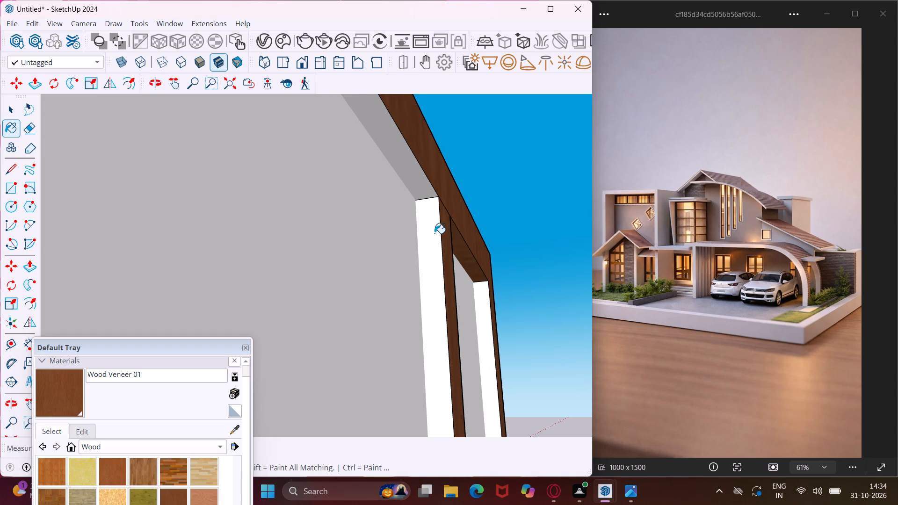
scroll(435, 233, "up", 2)
left_click(434, 234)
left_click(411, 171)
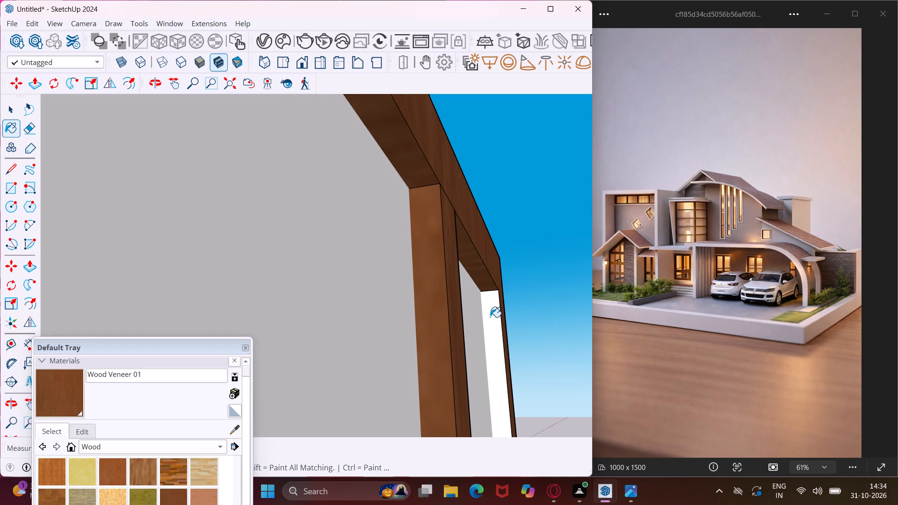
left_click(493, 317)
Apply Wood Veneer 01 around the rectangular window's upper corner, covering the back-side inner jamb edge and the adjoining frame faces.
scroll(496, 290, "down", 5)
middle_click_drag(496, 290, 282, 341)
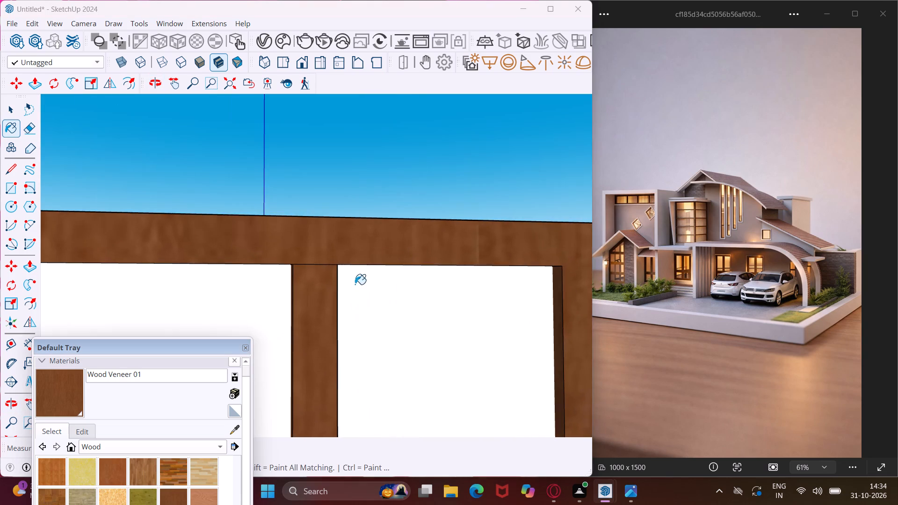
scroll(361, 279, "down", 13)
middle_click_drag(358, 285, 196, 331)
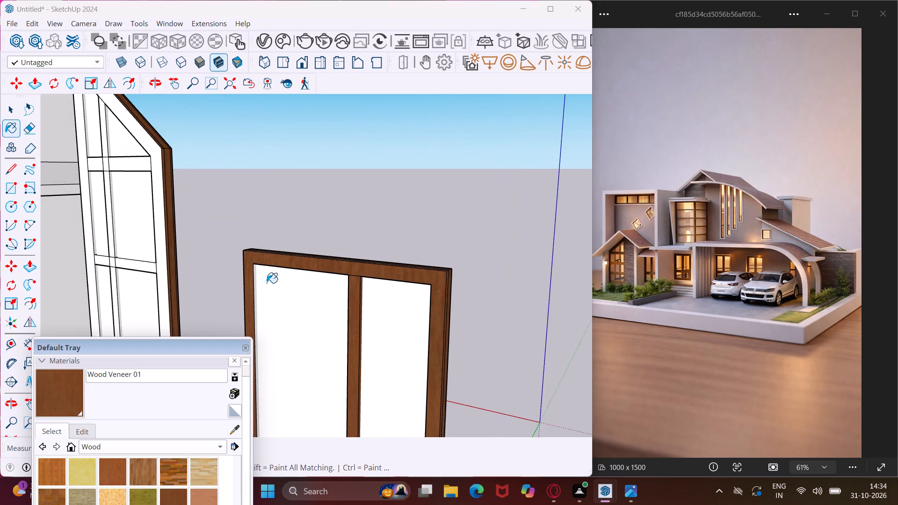
scroll(266, 282, "up", 18)
left_click(236, 265)
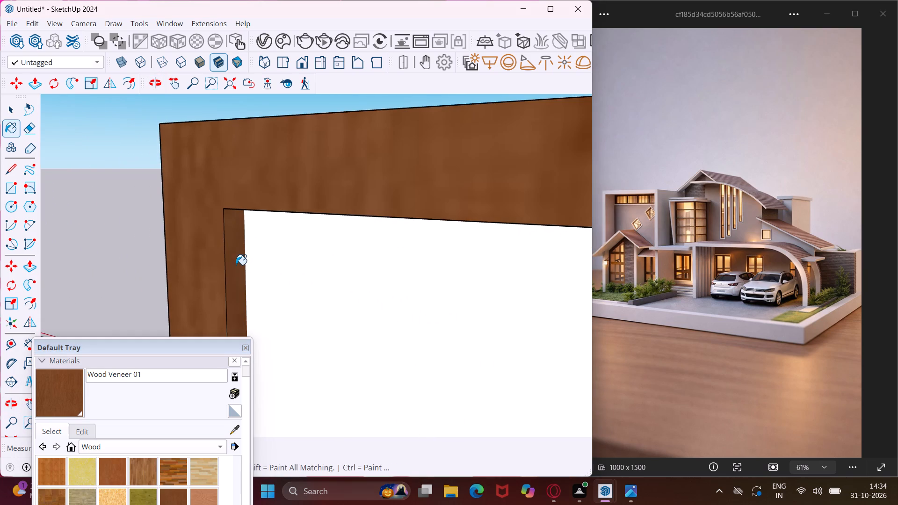
middle_click_drag(236, 265, 663, 414)
left_click(328, 319)
left_click(372, 325)
middle_click_drag(365, 316, 602, 253)
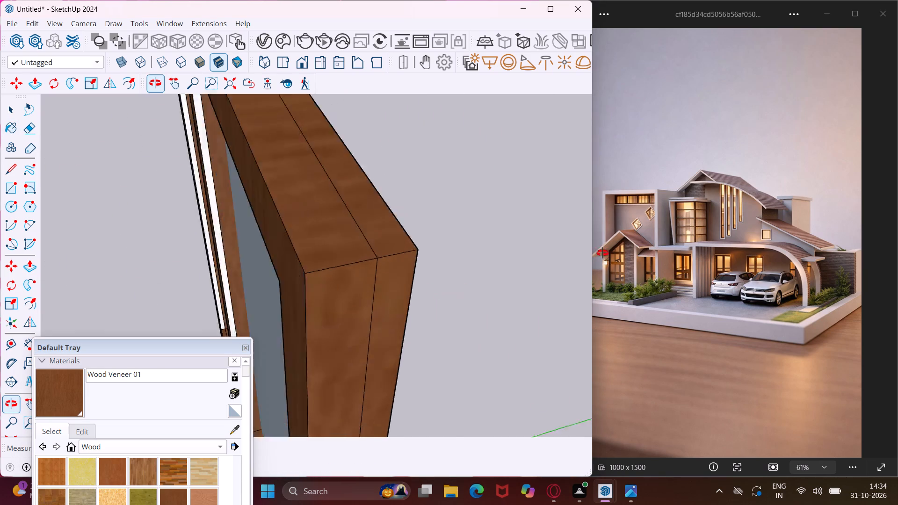
middle_click_drag(602, 253, 612, 251)
Paint the thin white strips on the front-side inner jamb and mullion side of the rectangular window's upper panes with Wood Veneer 01.
scroll(503, 216, "down", 6)
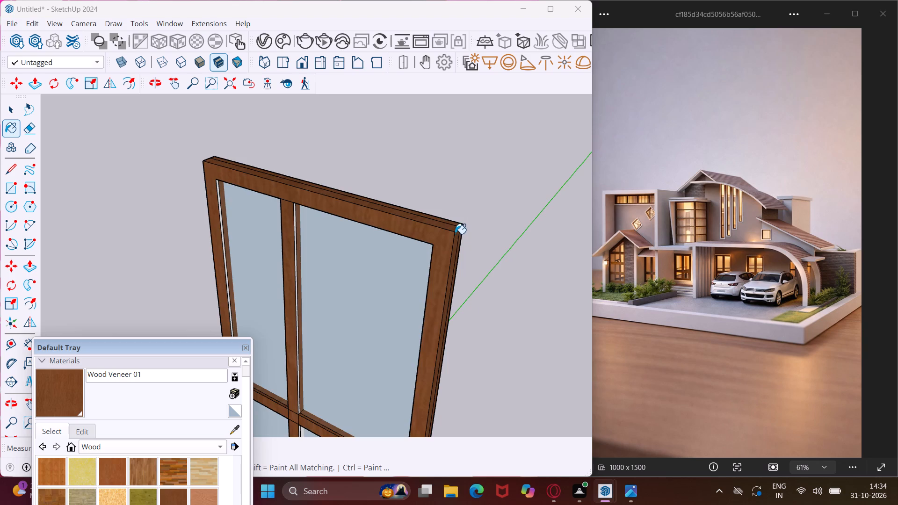
scroll(455, 234, "down", 9)
scroll(332, 227, "up", 10)
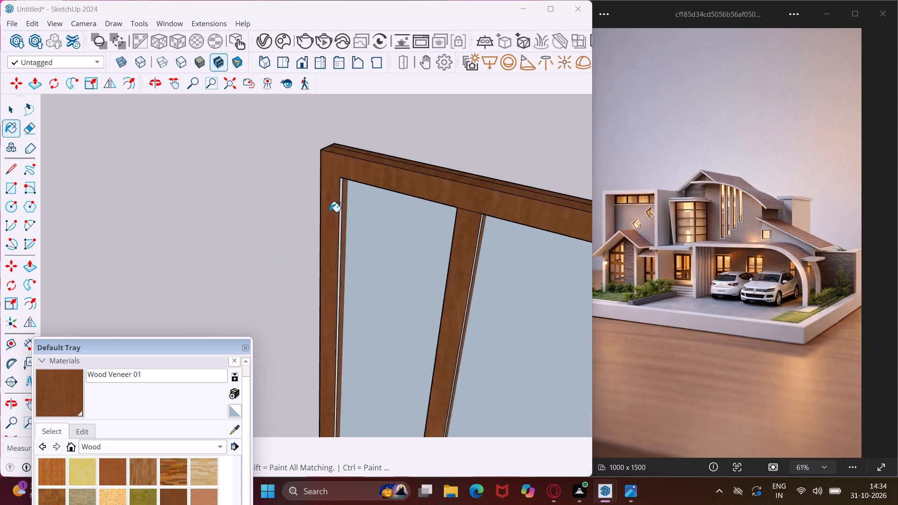
scroll(330, 212, "up", 8)
left_click(348, 183)
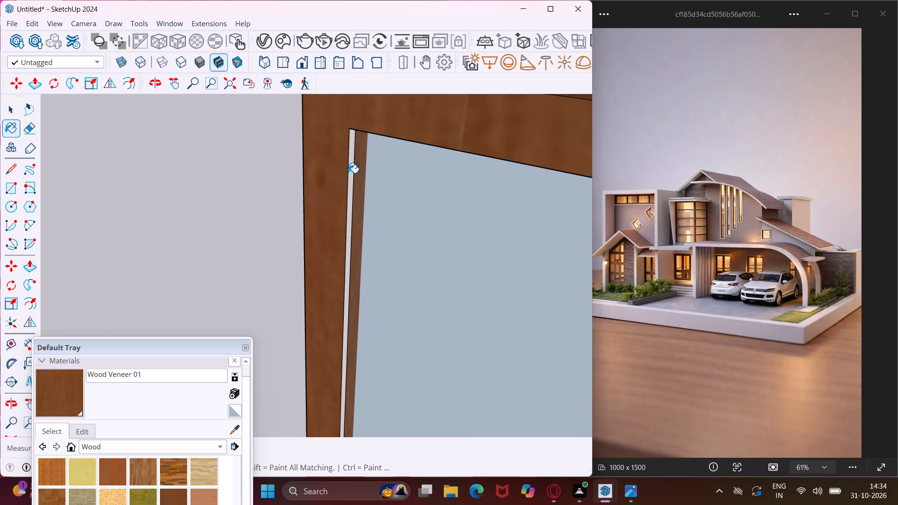
left_click(350, 165)
scroll(319, 158, "down", 10)
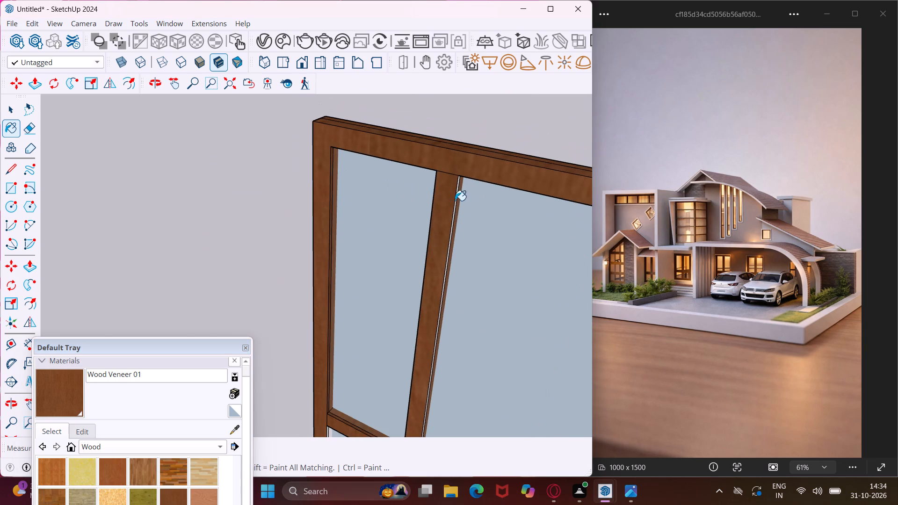
scroll(459, 186, "up", 20)
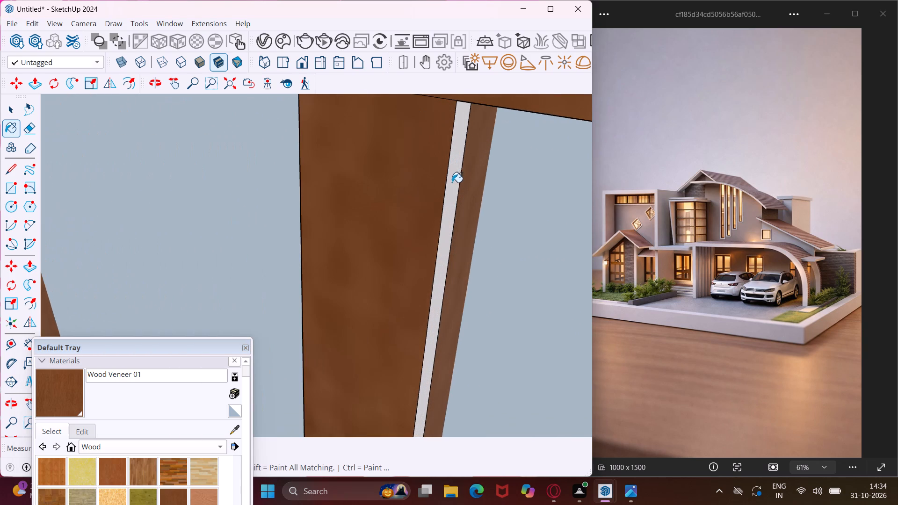
left_click(451, 181)
middle_click_drag(451, 181, 528, 17)
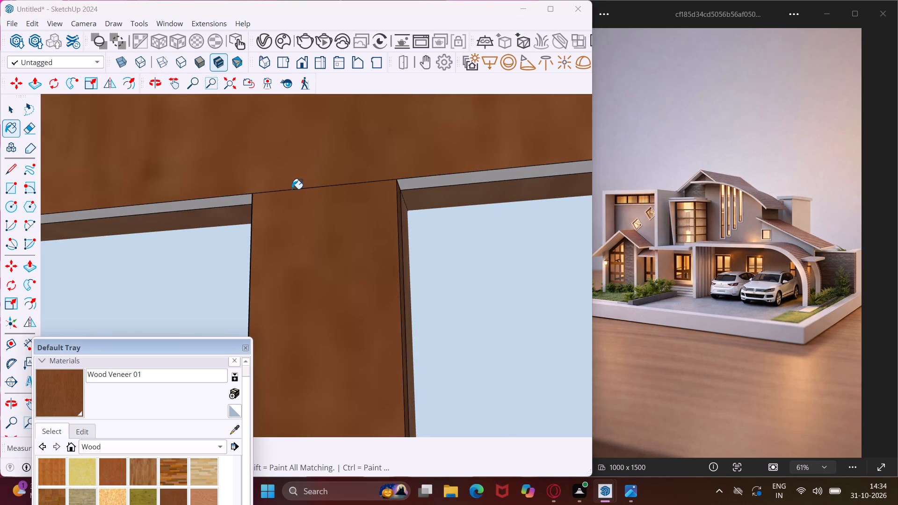
Paint the thin strips on the head undersides of the rectangular window's two upper panes with Wood Veneer 01.
left_click(234, 199)
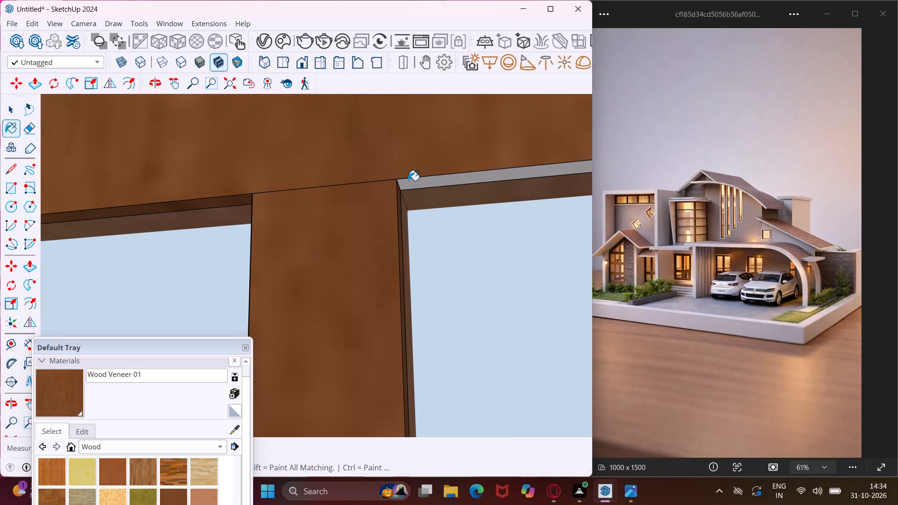
left_click(408, 180)
Paint the bottom faces of the rectangular window frame with Wood Veneer 01.
scroll(372, 186, "down", 19)
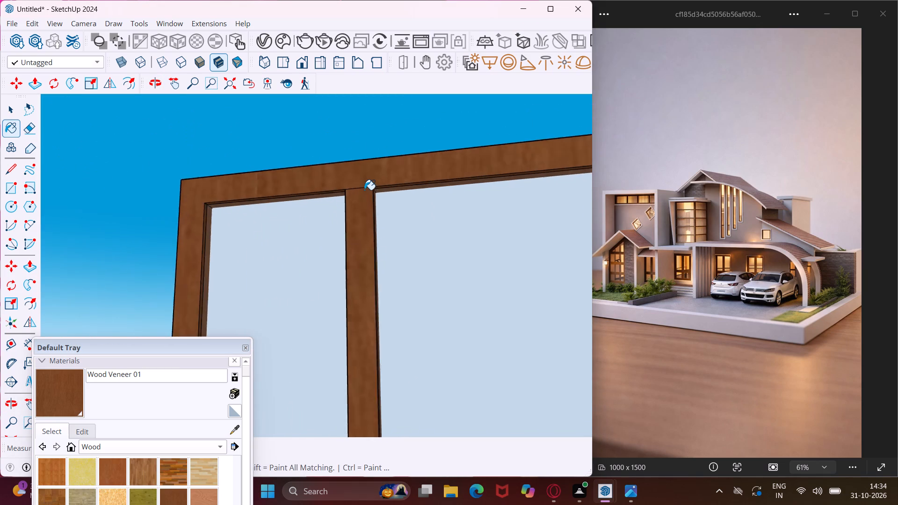
scroll(364, 190, "down", 12)
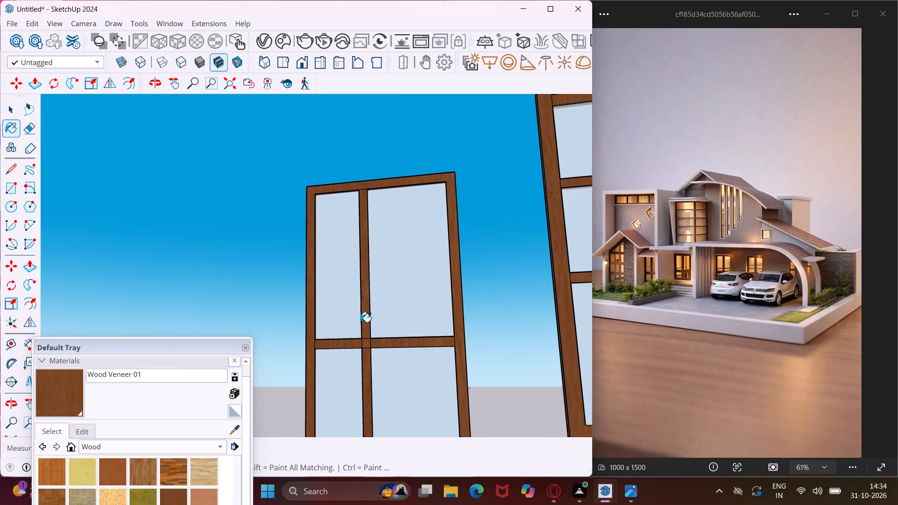
middle_click_drag(359, 351, 382, 476)
scroll(359, 351, "down", 1)
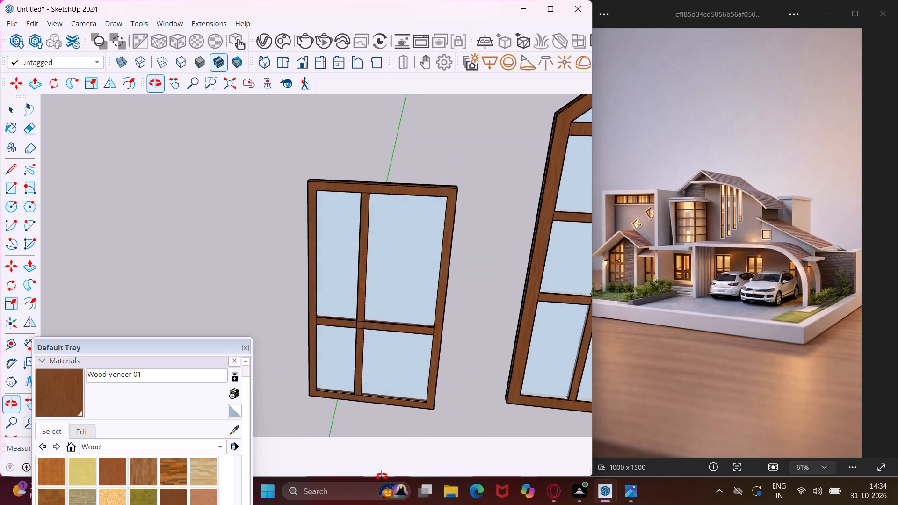
middle_click_drag(382, 476, 453, 174)
scroll(311, 420, "up", 7)
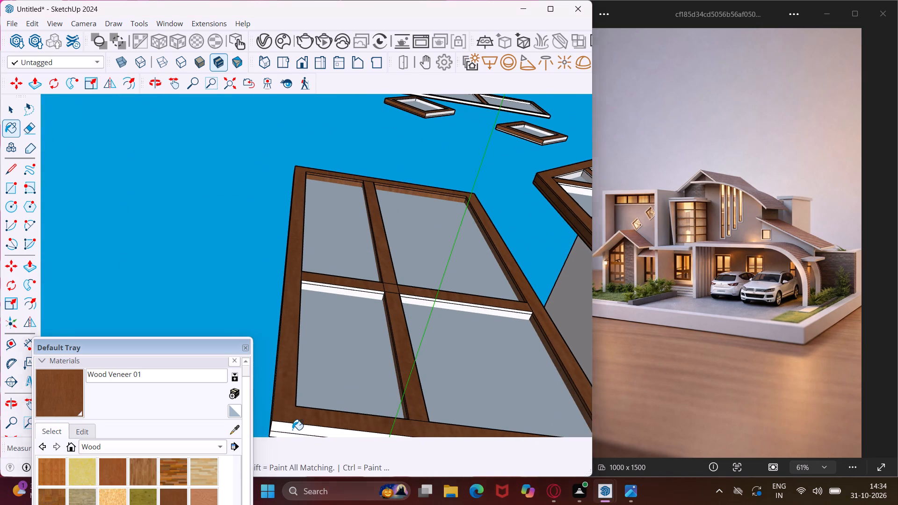
left_click(292, 430)
left_click(276, 435)
Paint the thin strips on the rectangular window's crossbar underside and the adjoining lower-pane jamb with Wood Veneer 01.
scroll(386, 286, "up", 5)
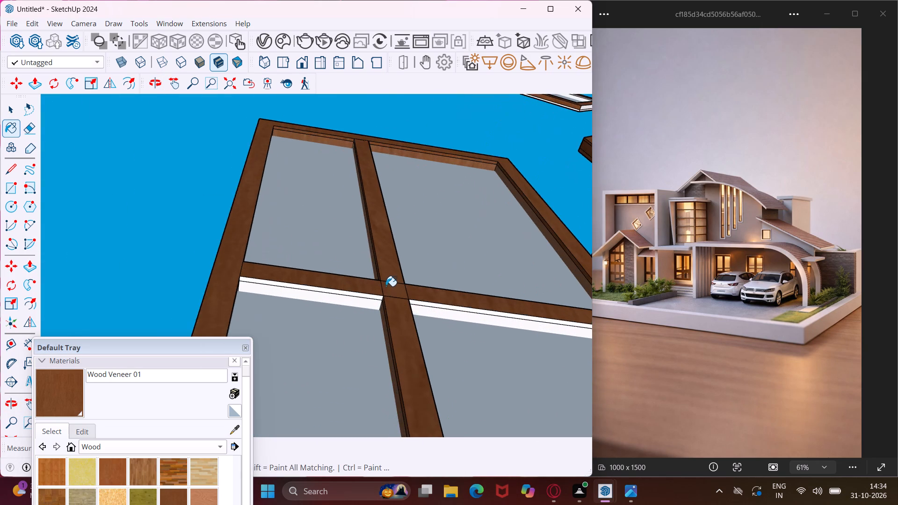
scroll(384, 289, "up", 5)
left_click(366, 303)
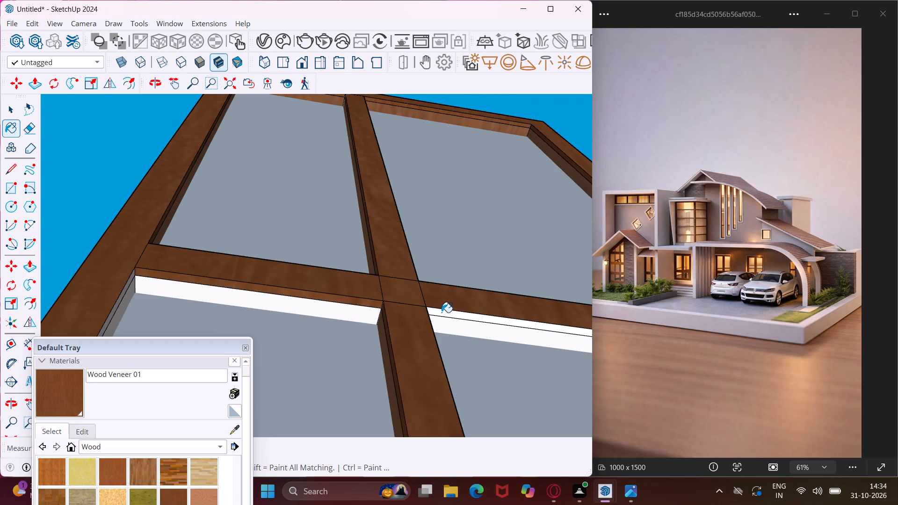
left_click(442, 313)
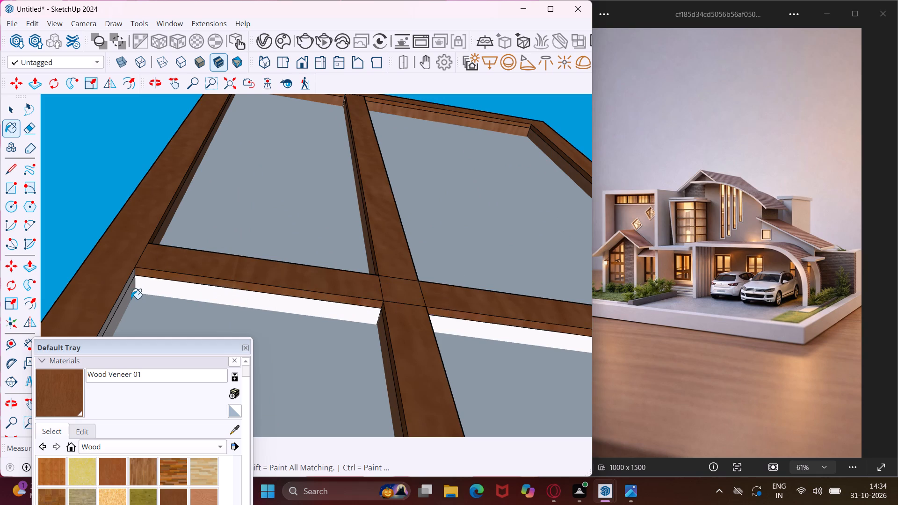
left_click(125, 288)
Paint thin underside strips on the slant-topped window's middle crossbar over the wide pane and both halves of its top crossbar with Wood Veneer 01.
scroll(373, 292, "down", 16)
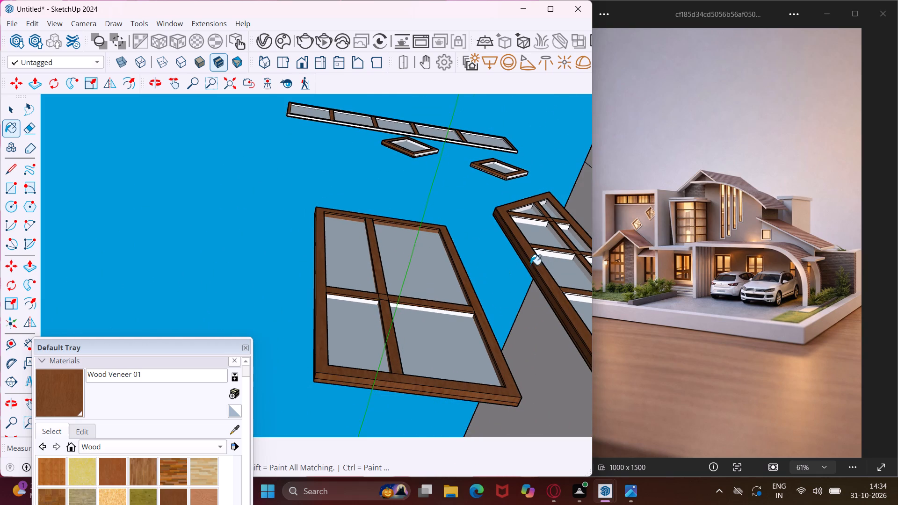
scroll(567, 252, "up", 19)
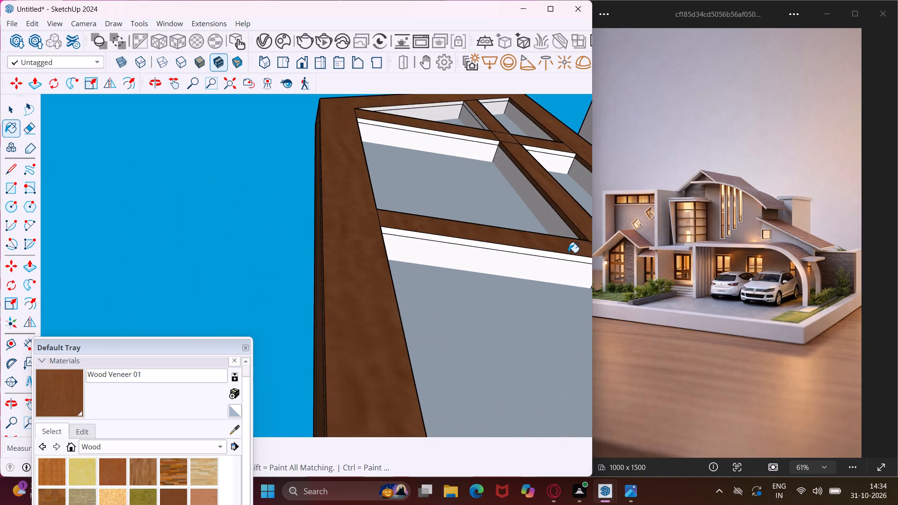
scroll(568, 252, "up", 2)
left_click(561, 258)
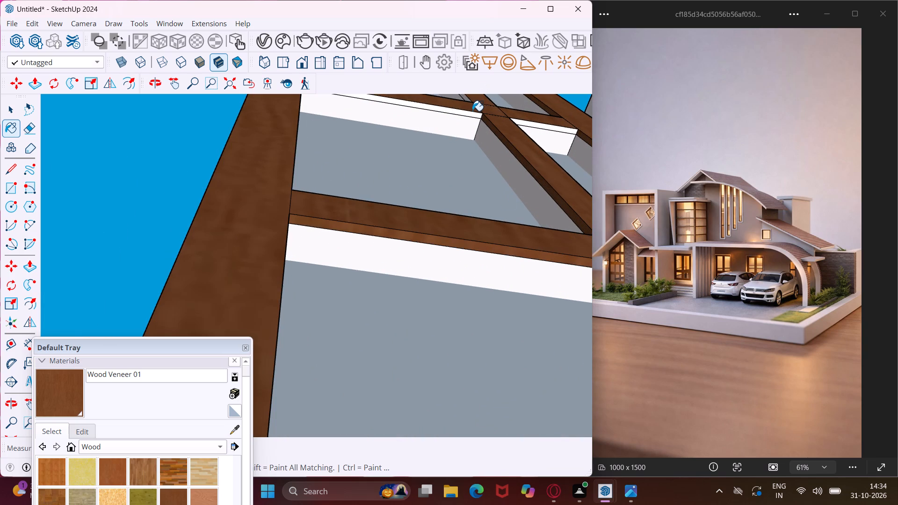
left_click(471, 114)
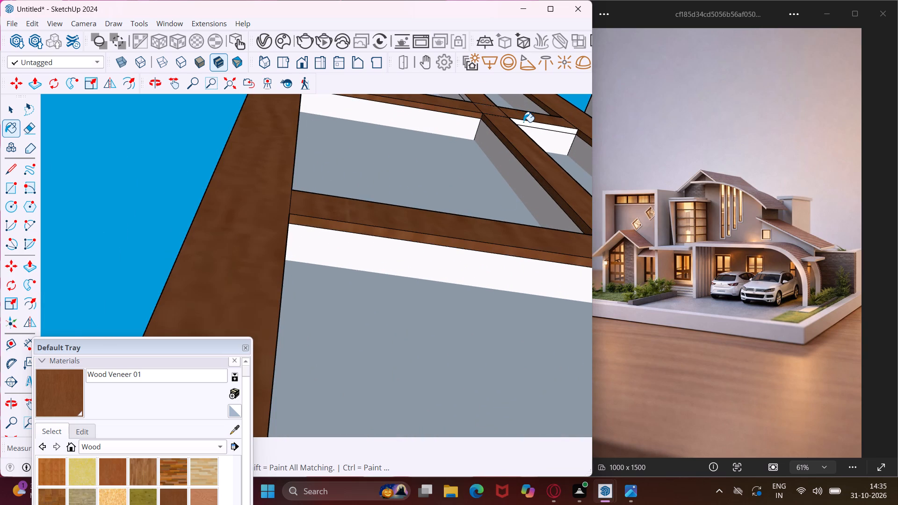
left_click(523, 122)
Paint all the strips of the slant-topped window frame's bottom face with Wood Veneer 01.
scroll(314, 169, "down", 9)
scroll(340, 201, "down", 9)
scroll(333, 386, "up", 4)
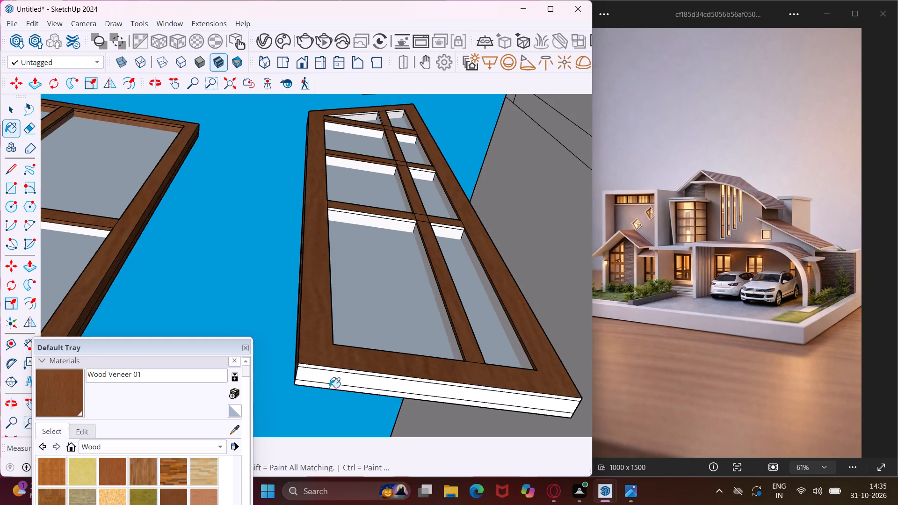
scroll(329, 388, "up", 8)
left_click(310, 370)
left_click(311, 350)
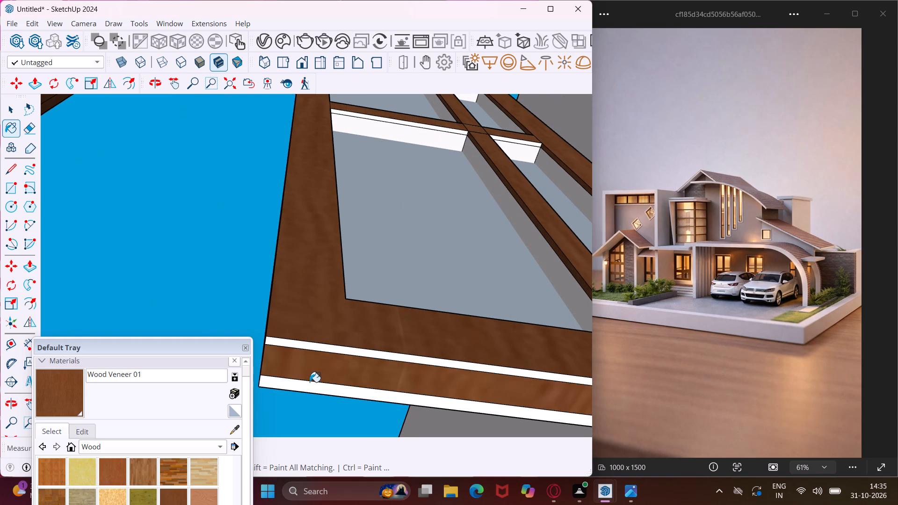
left_click(310, 390)
left_click(317, 349)
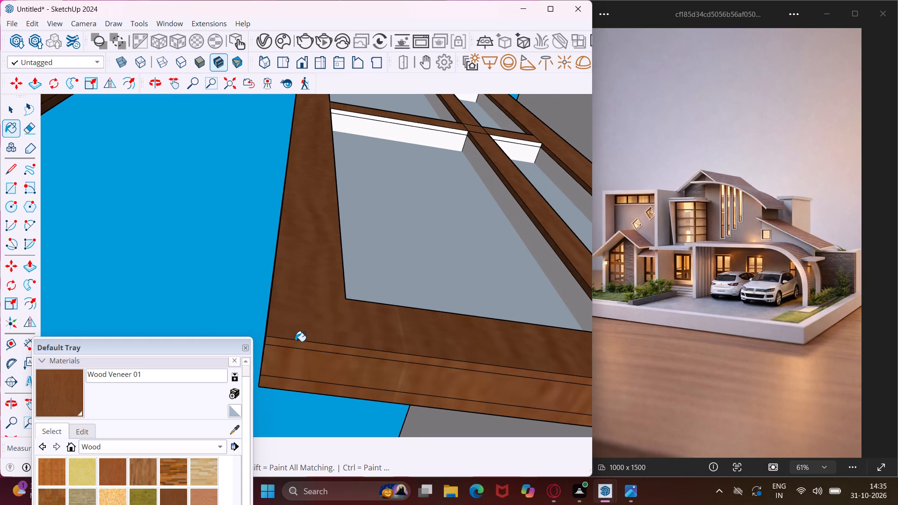
Paint the thin underside strips of the slant-topped window's lowest crossbar, on both sides of the mullion, with Wood Veneer 01.
scroll(284, 339, "down", 6)
scroll(424, 175, "up", 6)
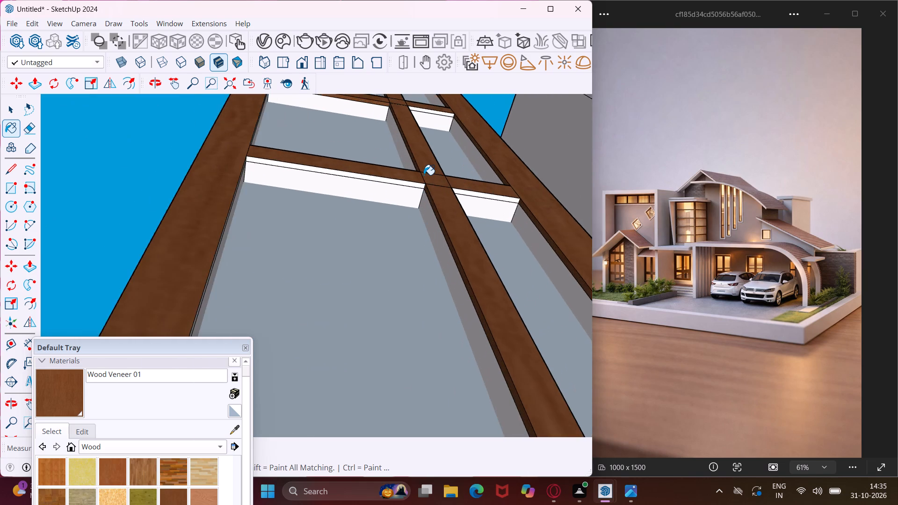
scroll(424, 175, "up", 9)
left_click(408, 202)
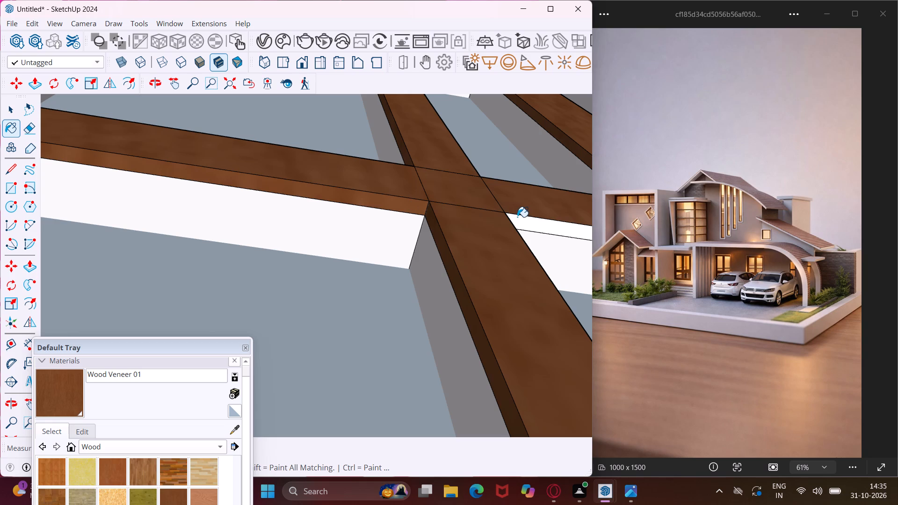
left_click(520, 218)
Paint the thin jamb strip and mullion-side strip of the slant-topped window's lowest panes with Wood Veneer 01.
scroll(457, 209, "down", 12)
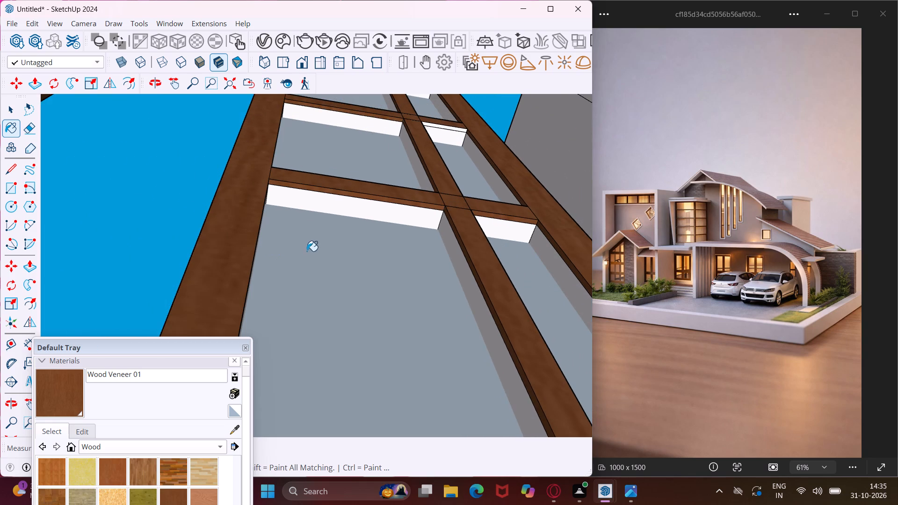
middle_click_drag(307, 251, 136, 296)
scroll(168, 282, "up", 8)
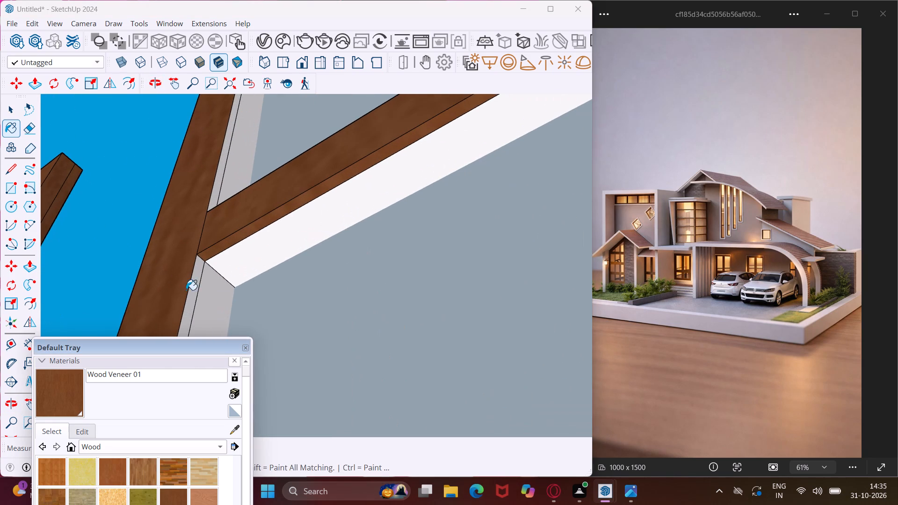
left_click(192, 285)
scroll(155, 282, "down", 6)
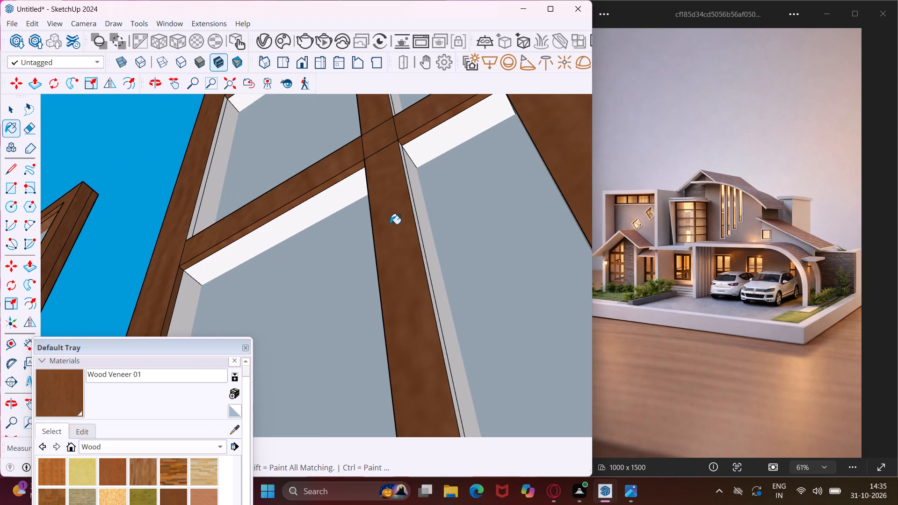
scroll(407, 156, "up", 7)
left_click(398, 153)
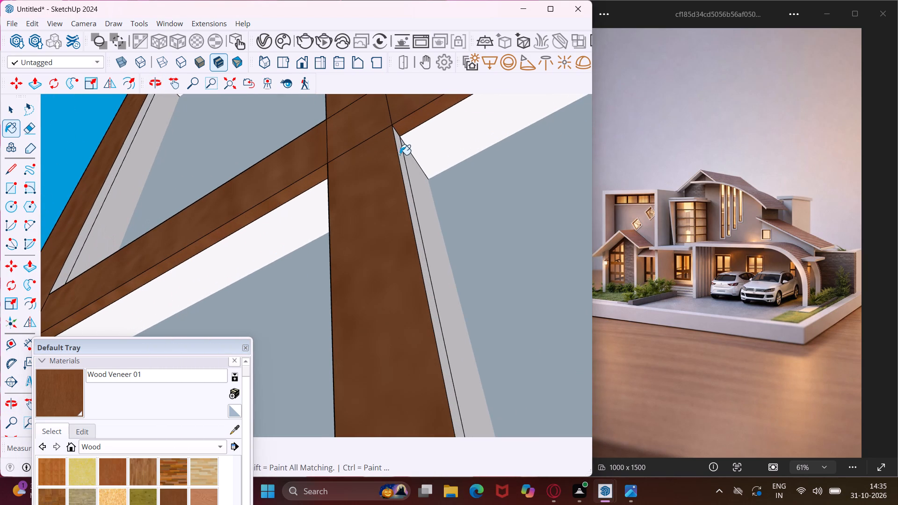
left_click(400, 155)
Paint the thin underside strip of the slant-topped window's middle crossbar over the narrow pane with Wood Veneer 01.
middle_click_drag(398, 158, 582, 177)
scroll(398, 158, "up", 1)
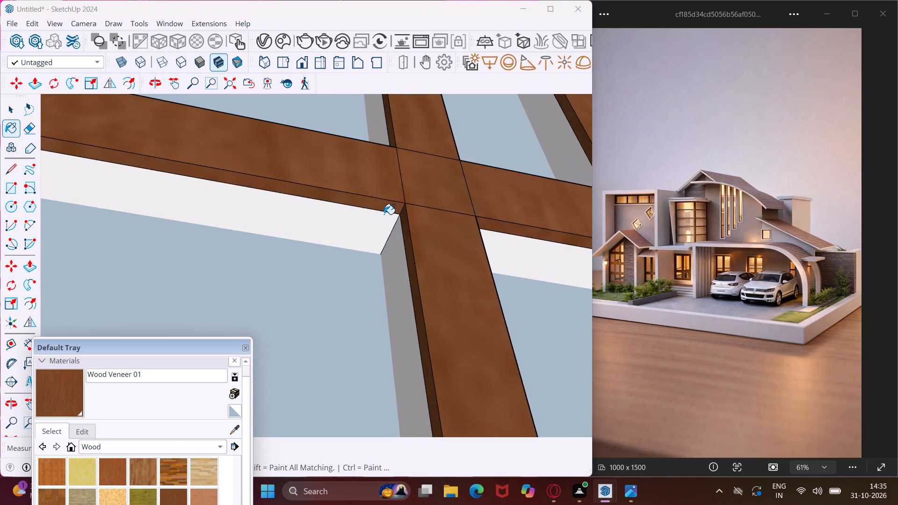
scroll(384, 214, "down", 16)
scroll(369, 221, "down", 5)
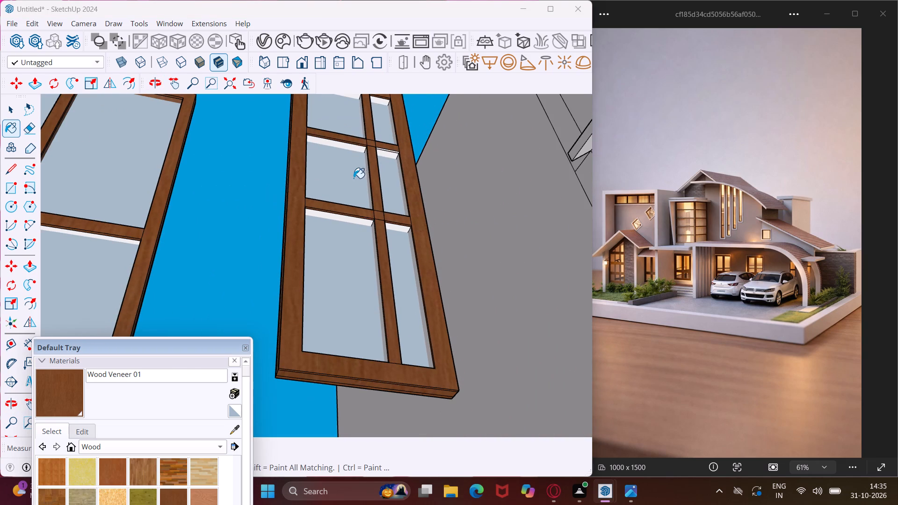
scroll(346, 136, "up", 16)
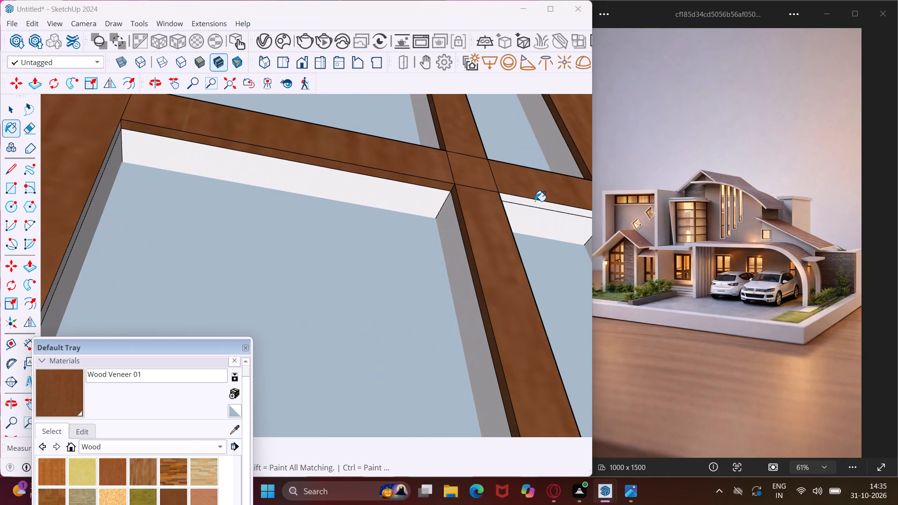
left_click(529, 203)
Paint the thin jamb strips above and below the slant-topped window's middle crossbar with Wood Veneer 01.
middle_click_drag(479, 185, 427, 278)
scroll(422, 262, "down", 4)
middle_click_drag(228, 309, 131, 325)
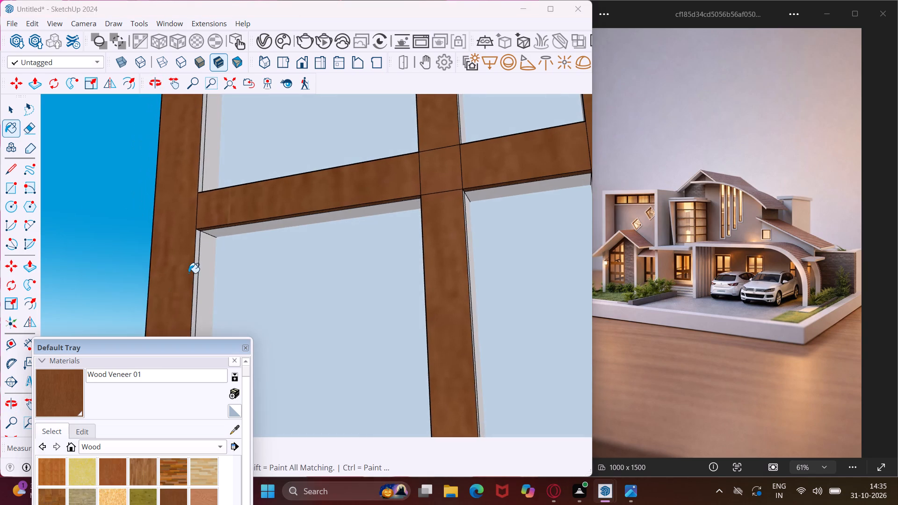
scroll(188, 273, "up", 7)
left_click(204, 251)
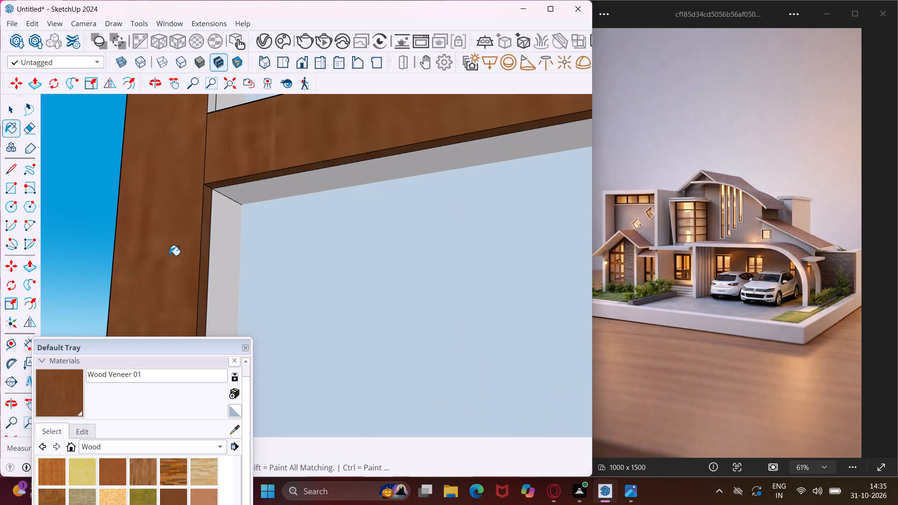
scroll(169, 255, "down", 5)
scroll(193, 159, "up", 8)
left_click(197, 152)
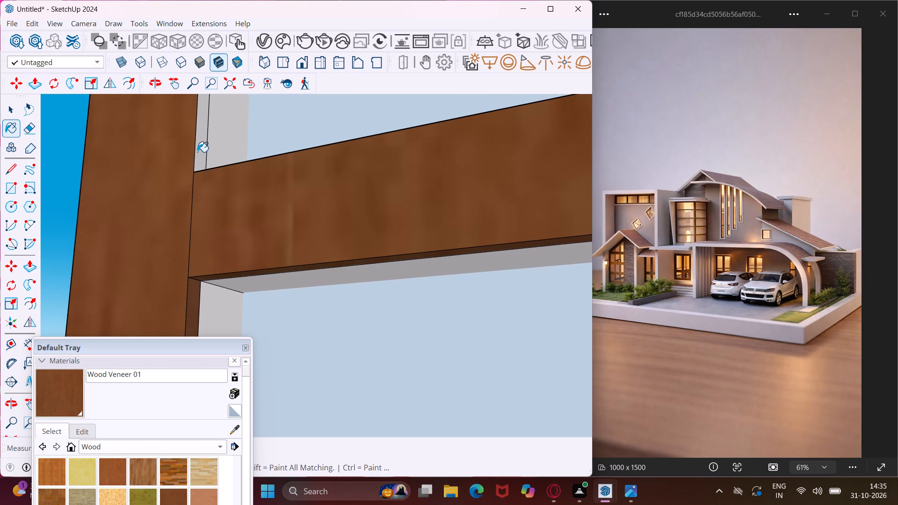
Paint the thin strips on the sloping head undersides and mullion side of the slant-topped window's top panes with Wood Veneer 01.
scroll(156, 185, "down", 6)
middle_click_drag(167, 211, 443, 216)
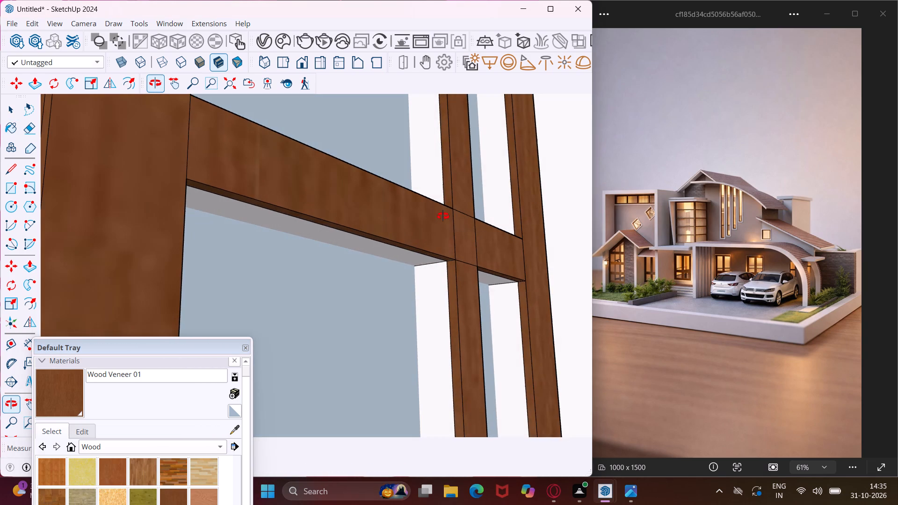
middle_click_drag(443, 216, 326, 259)
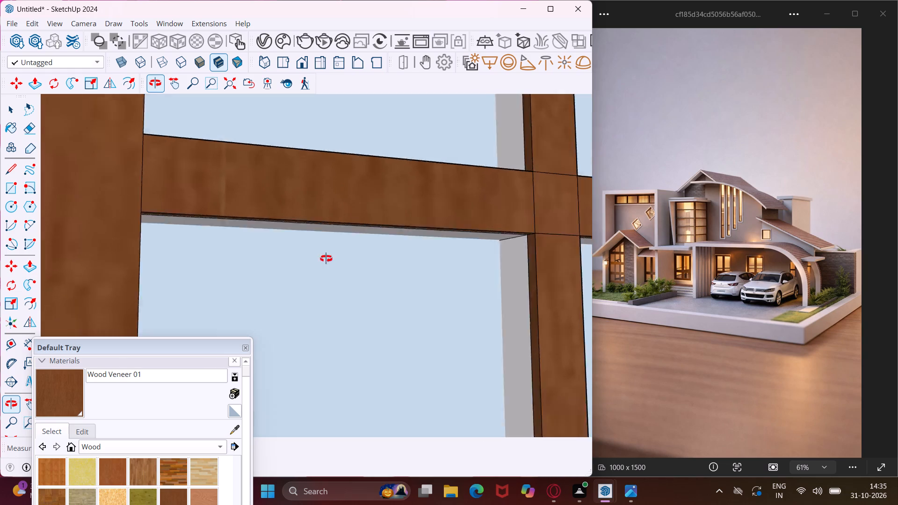
middle_click_drag(326, 259, 321, 305)
scroll(308, 294, "down", 6)
scroll(305, 295, "down", 17)
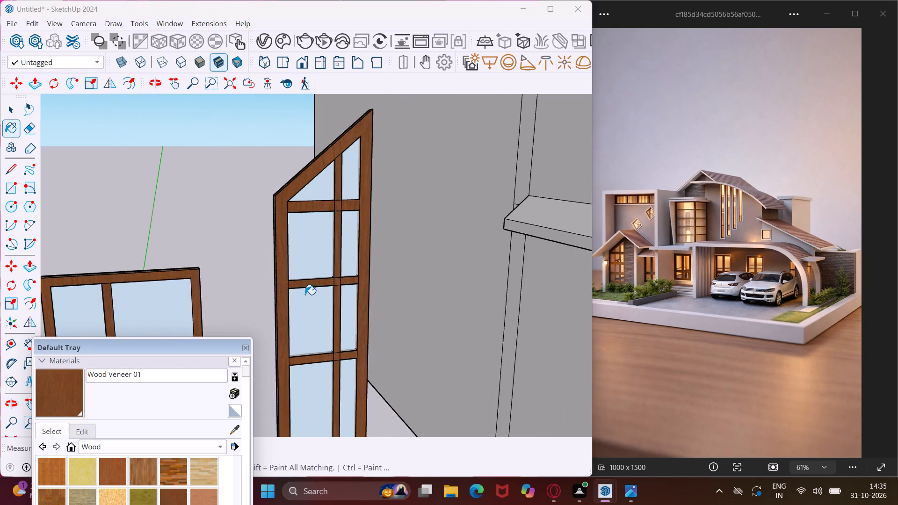
middle_click_drag(326, 197, 333, 76)
scroll(325, 179, "up", 7)
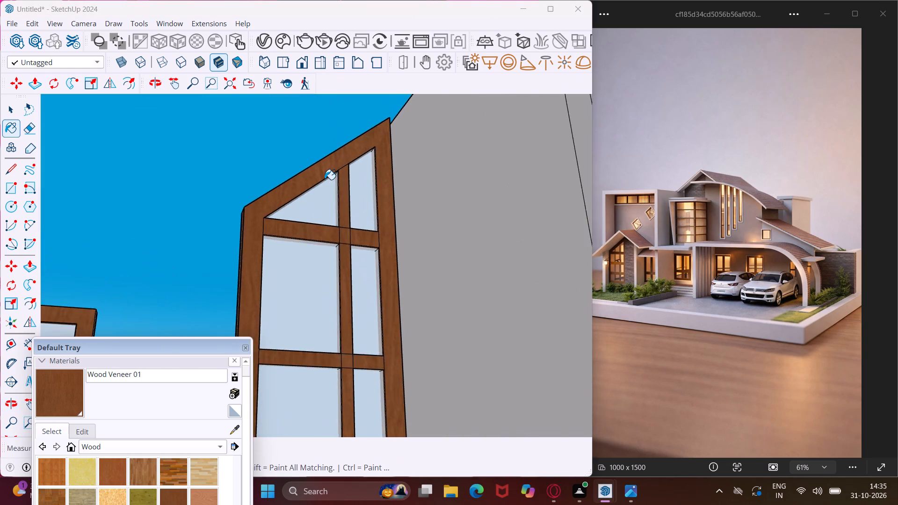
scroll(325, 180, "up", 10)
middle_click_drag(351, 293, 351, 196)
scroll(355, 195, "up", 4)
left_click(347, 190)
left_click(369, 191)
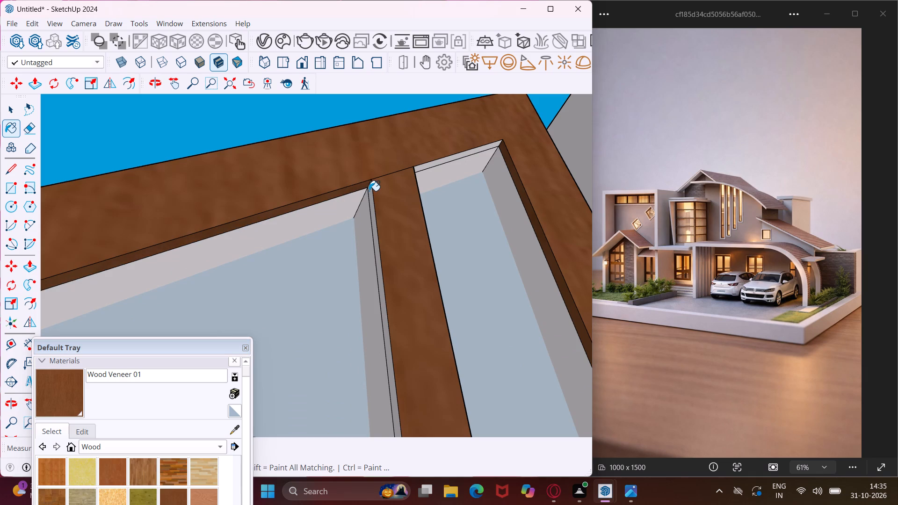
left_click(431, 164)
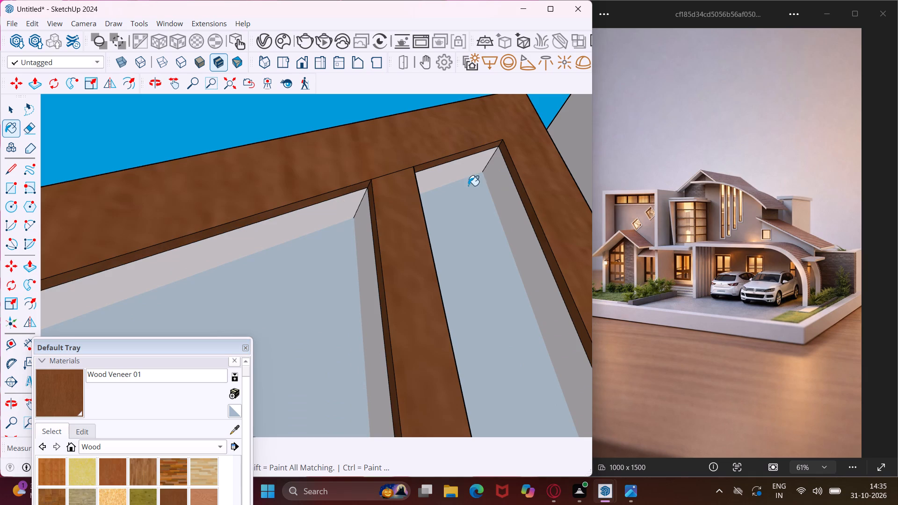
Paint the remaining thin mullion-side strip and adjoining inner edge strips of the slant-topped window's upper panes with Wood Veneer 01.
scroll(446, 185, "down", 7)
middle_click_drag(459, 304, 213, 384)
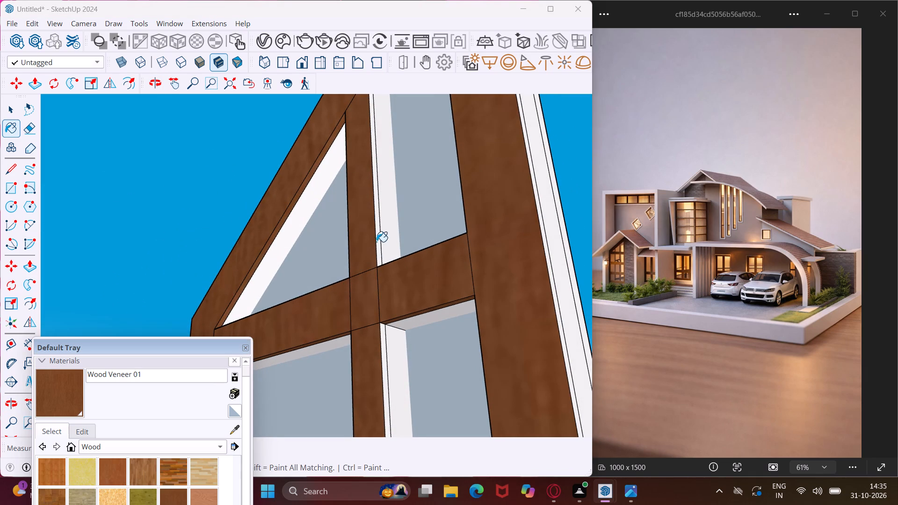
scroll(382, 230, "up", 8)
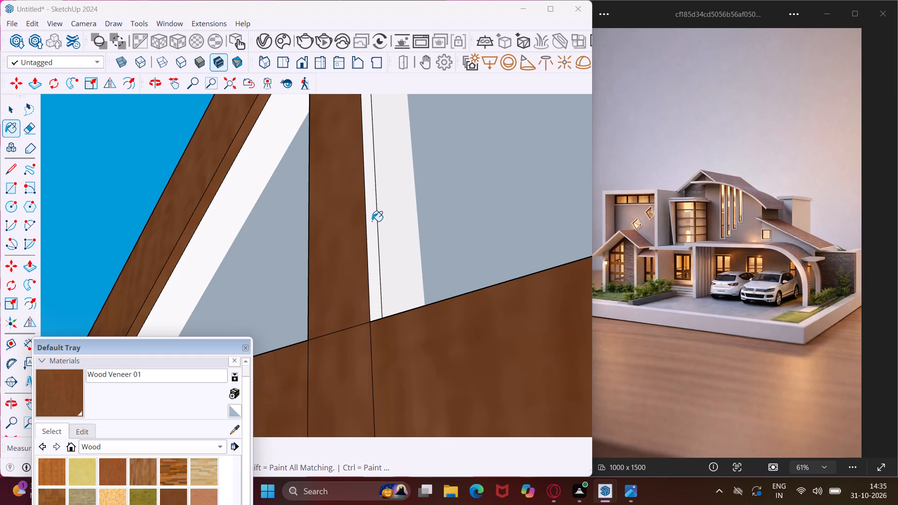
left_click(372, 221)
middle_click_drag(339, 240, 818, 394)
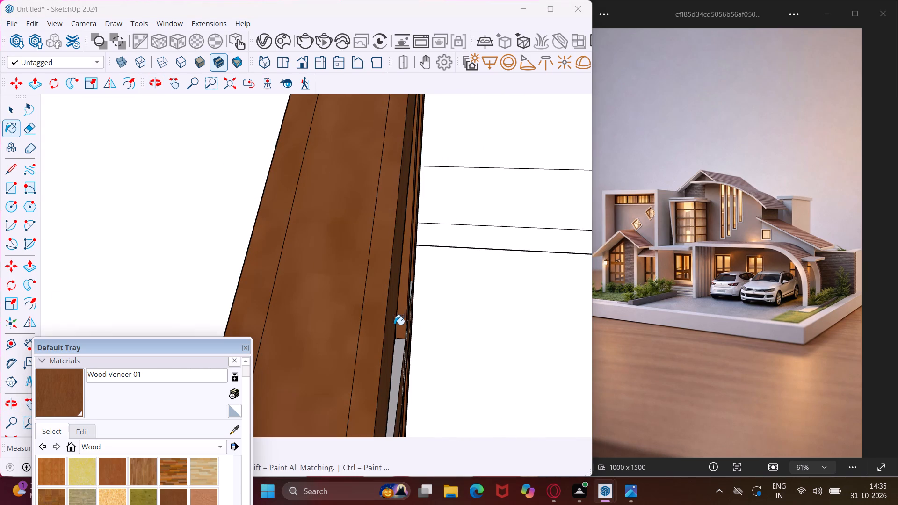
scroll(406, 371, "up", 3)
left_click(393, 365)
scroll(414, 286, "up", 4)
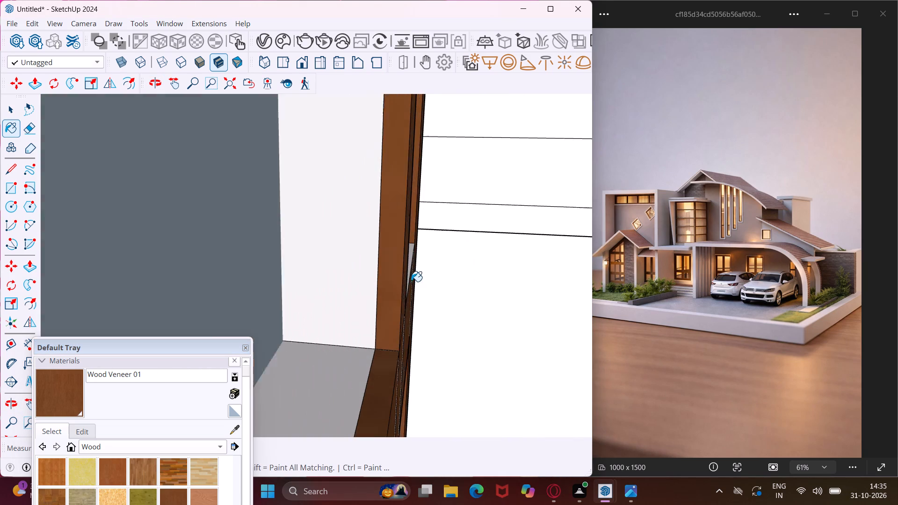
scroll(407, 274, "up", 3)
left_click(407, 268)
scroll(413, 266, "down", 7)
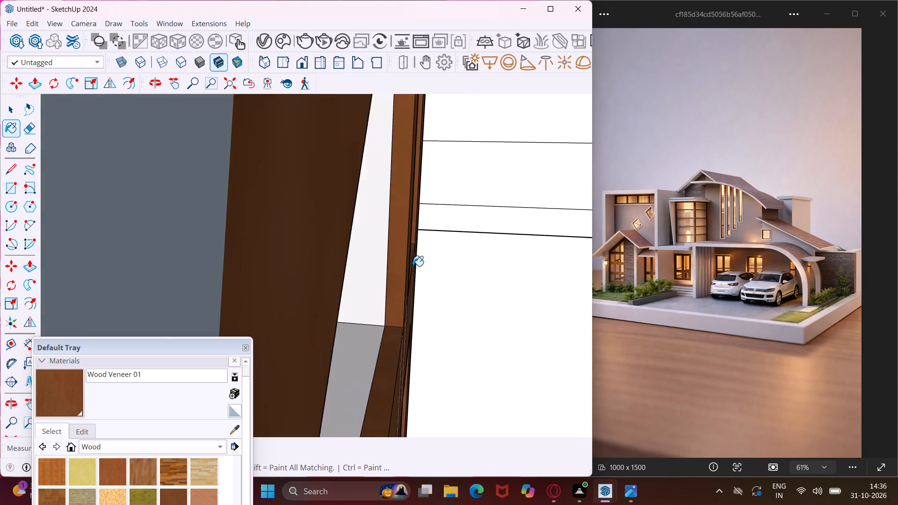
On the slant-topped window's reverse side, paint the outer frame, upper crossbar and adjoining mullion faces with Wood Veneer 01.
scroll(413, 266, "down", 13)
middle_click_drag(367, 326, 573, 310)
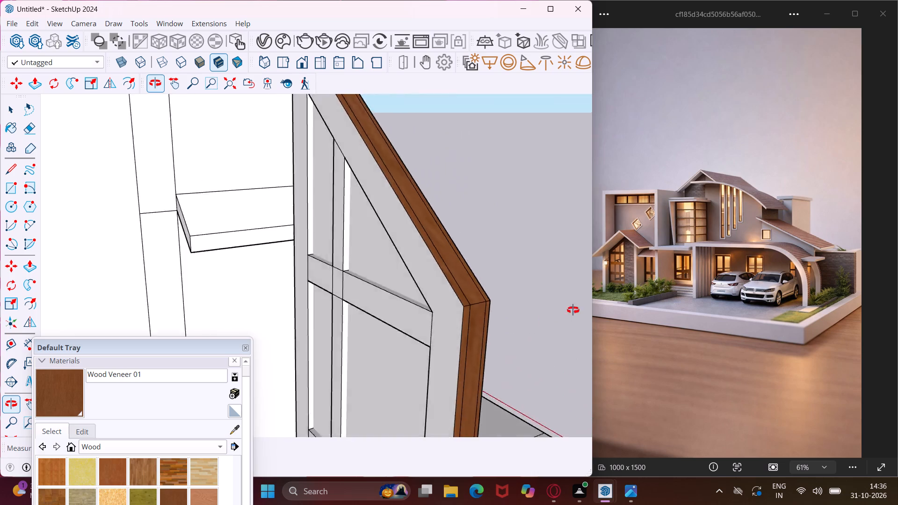
middle_click_drag(573, 310, 711, 275)
left_click(425, 273)
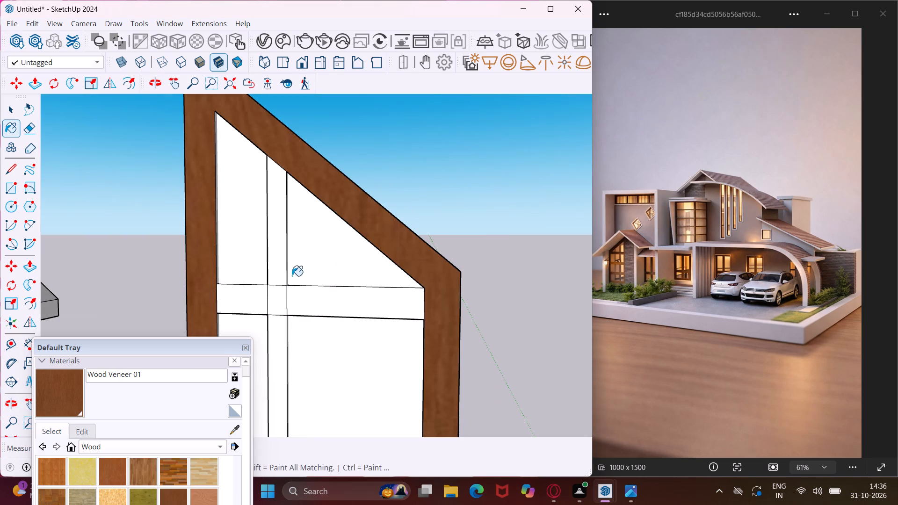
left_click(279, 260)
left_click(261, 294)
left_click(277, 299)
left_click(300, 297)
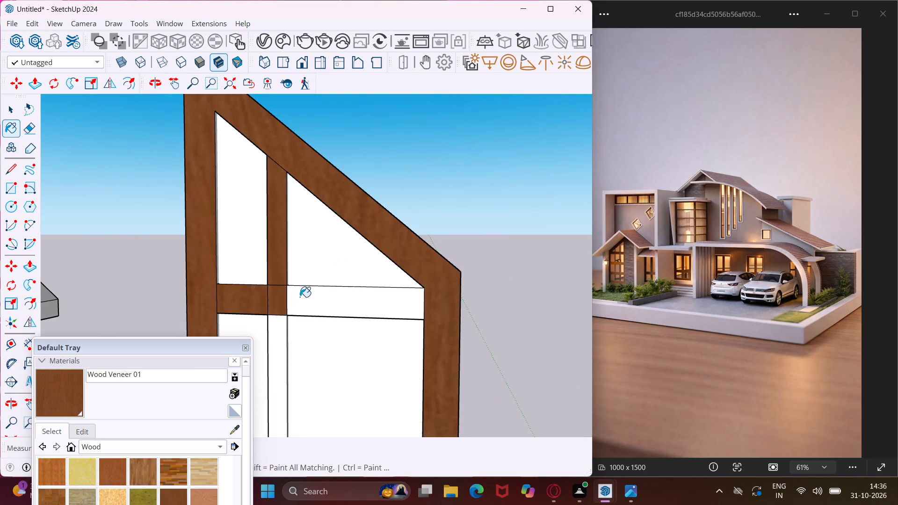
left_click(280, 329)
Paint the reverse faces of the slant-topped window's lowest crossbar and the mullion segments above and below it with Wood Veneer 01.
scroll(279, 289, "down", 12)
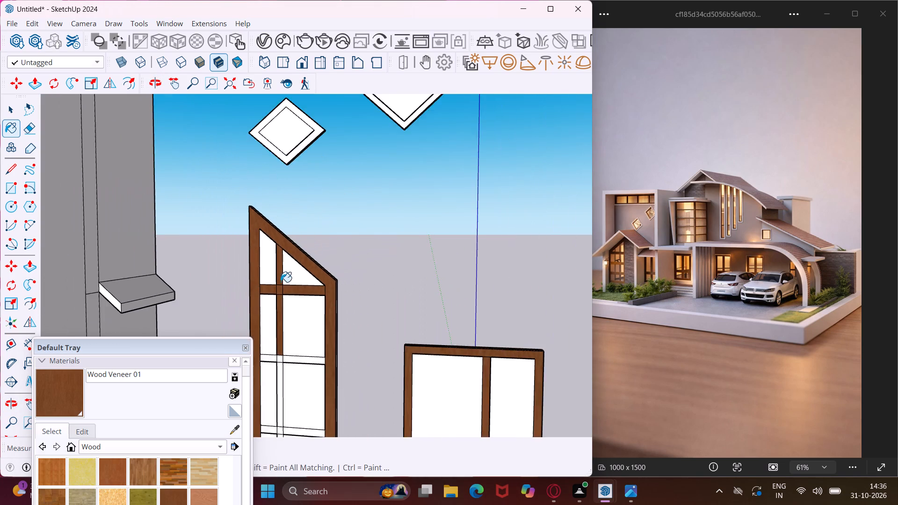
scroll(279, 286, "down", 12)
scroll(275, 361, "up", 10)
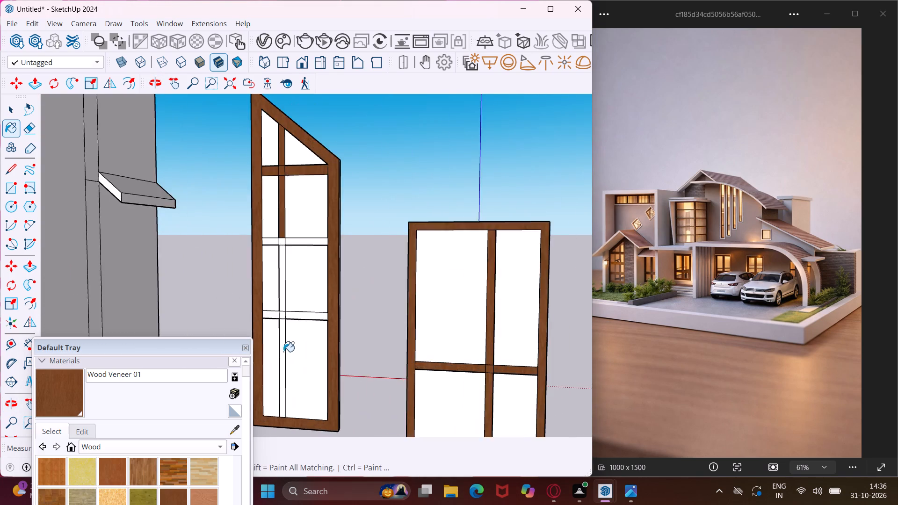
scroll(283, 352, "up", 11)
left_click(274, 312)
left_click(262, 283)
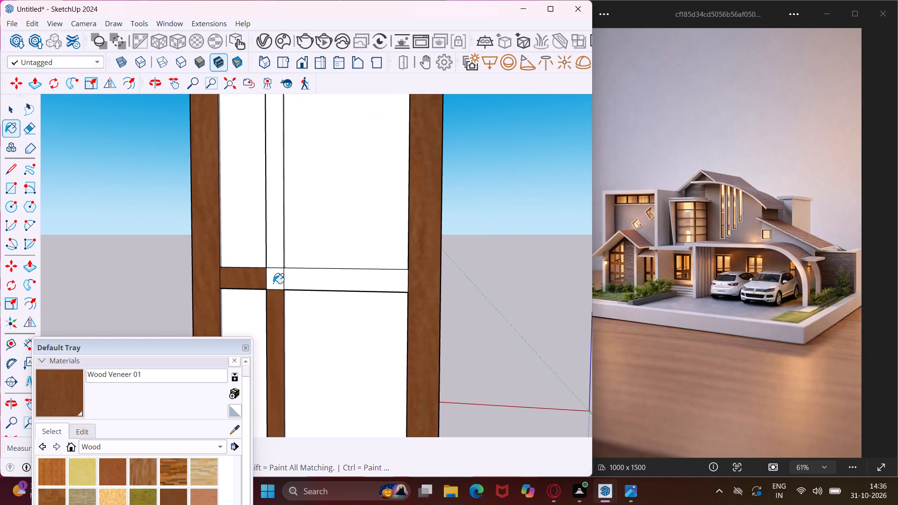
left_click(275, 282)
left_click(304, 280)
left_click(280, 257)
Paint the reverse face of the slant-topped window's middle crossbar, including its mullion crossing, with Wood Veneer 01.
scroll(292, 290, "down", 6)
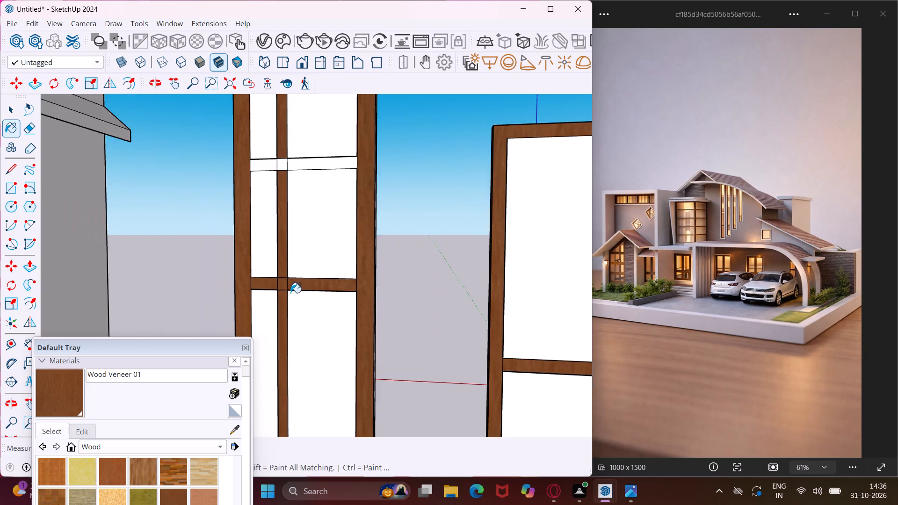
scroll(290, 293, "down", 7)
scroll(283, 232, "up", 3)
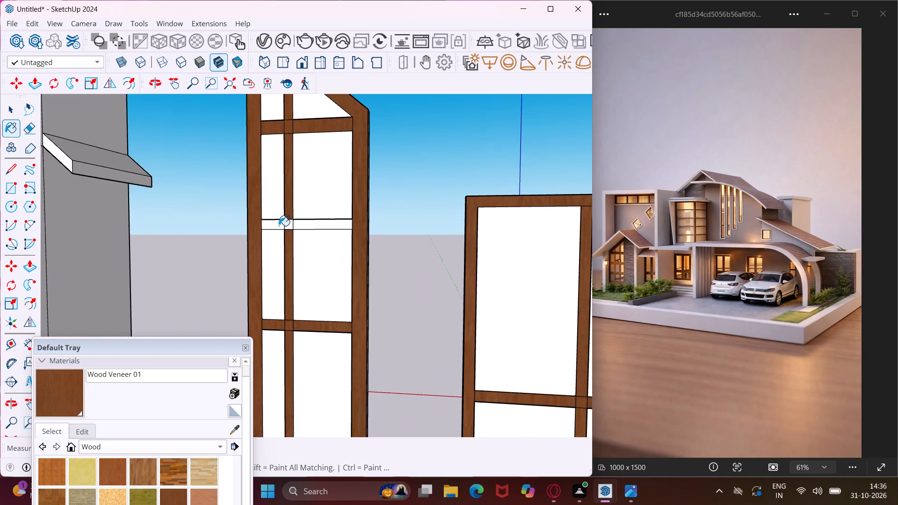
scroll(279, 226, "up", 11)
left_click(276, 224)
left_click(299, 226)
left_click(340, 228)
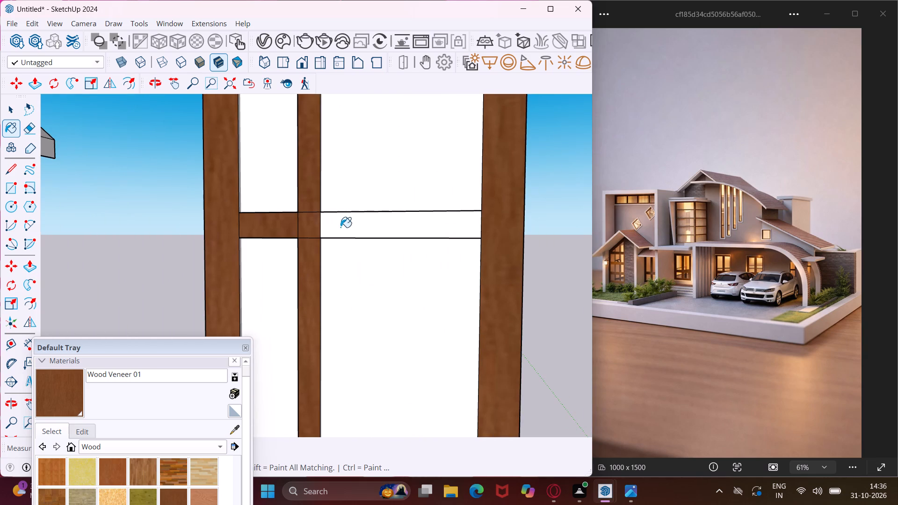
Paint the reverse-side jamb, mullion and crossbar-top edge strips around the slant-topped window's middle crossbar with Wood Veneer 01.
middle_click_drag(303, 206, 146, 285)
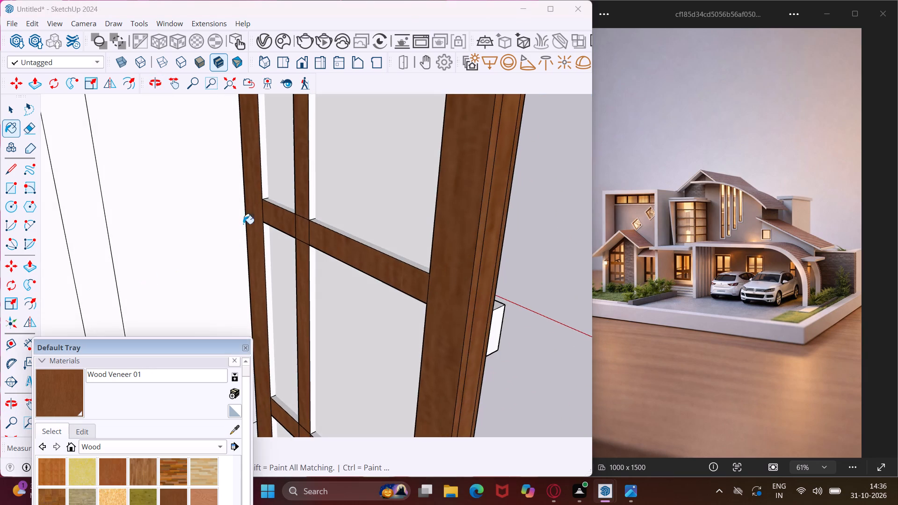
scroll(285, 194, "up", 8)
left_click(250, 173)
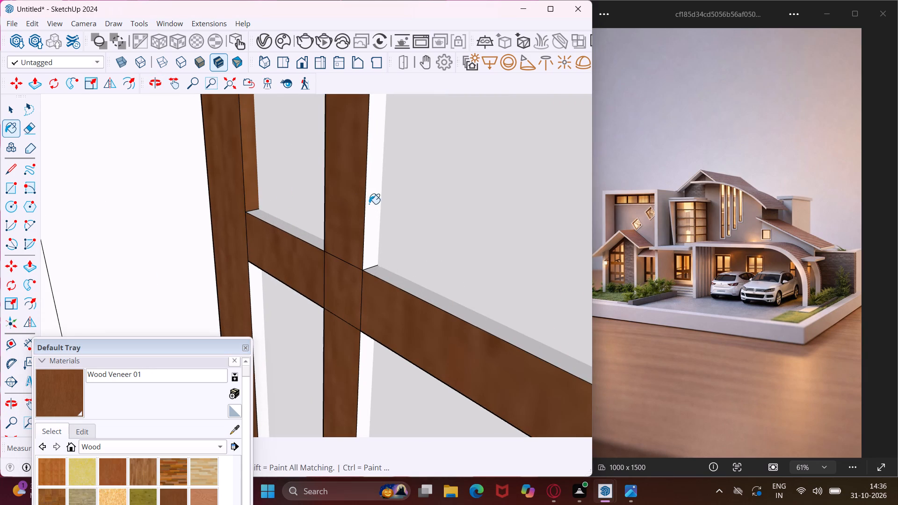
left_click(371, 202)
left_click(315, 245)
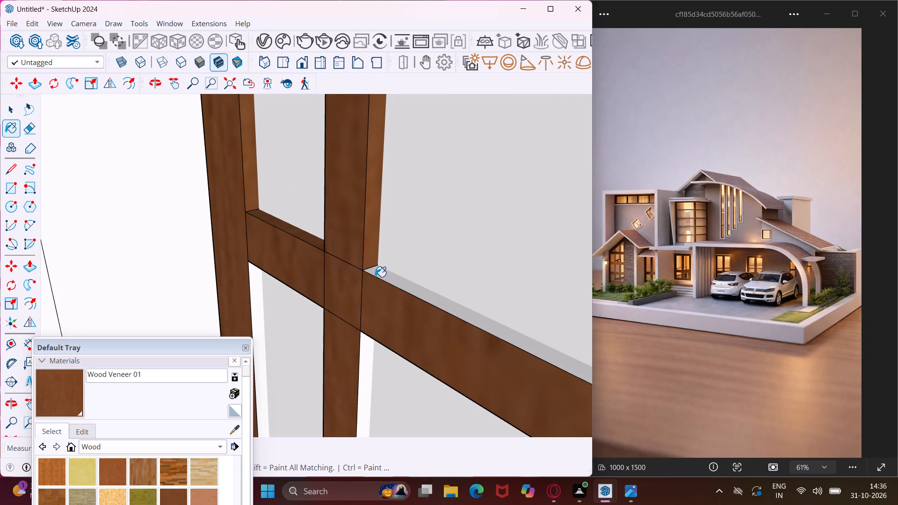
left_click(378, 277)
left_click(365, 357)
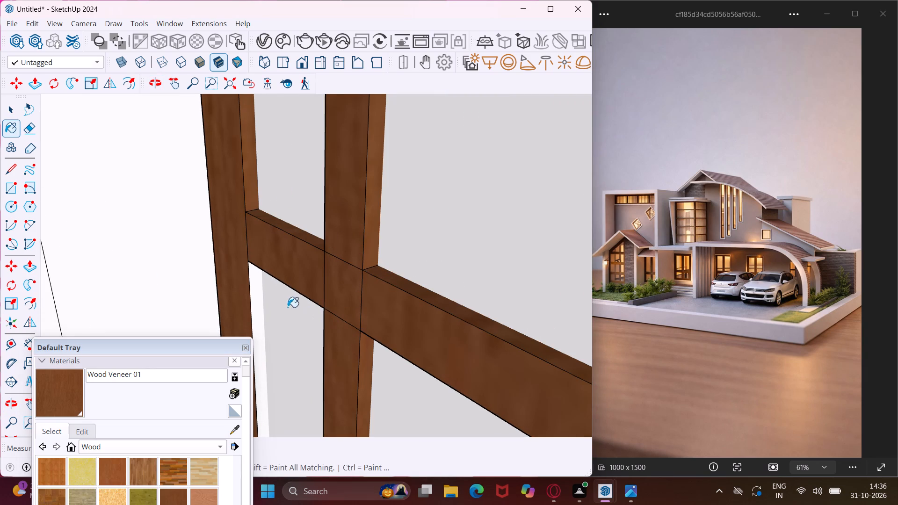
left_click(250, 290)
left_click(255, 277)
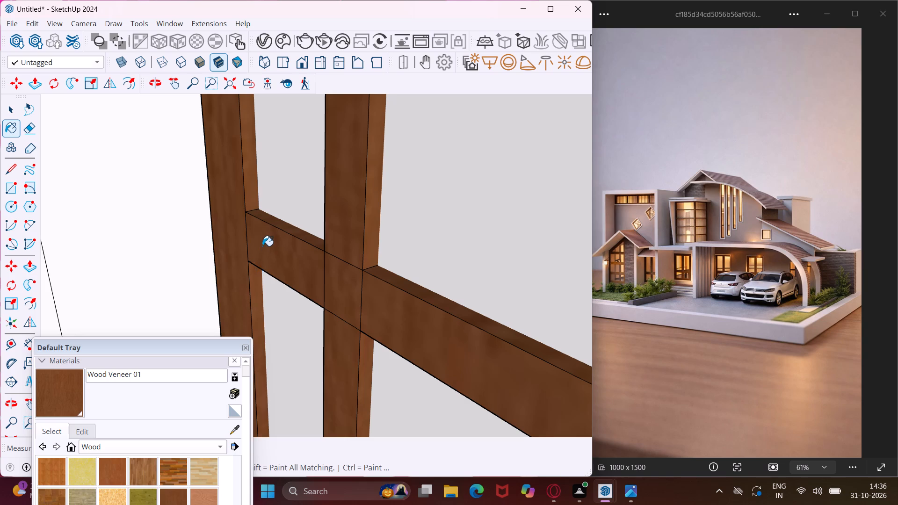
Paint the reverse-side jamb, mullion and crossbar-top edge strips above the slant-topped window's upper crossbar with Wood Veneer 01.
scroll(262, 246, "down", 17)
scroll(285, 281, "down", 5)
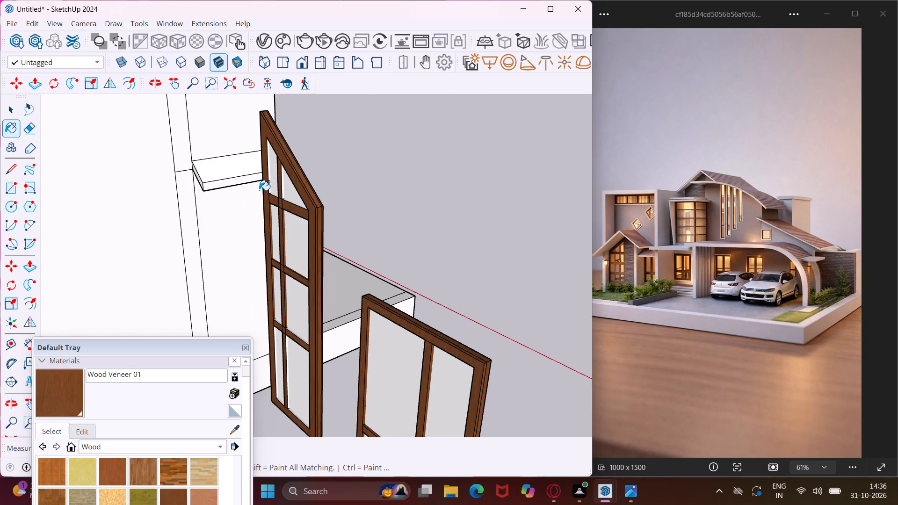
scroll(260, 173, "up", 12)
left_click(394, 280)
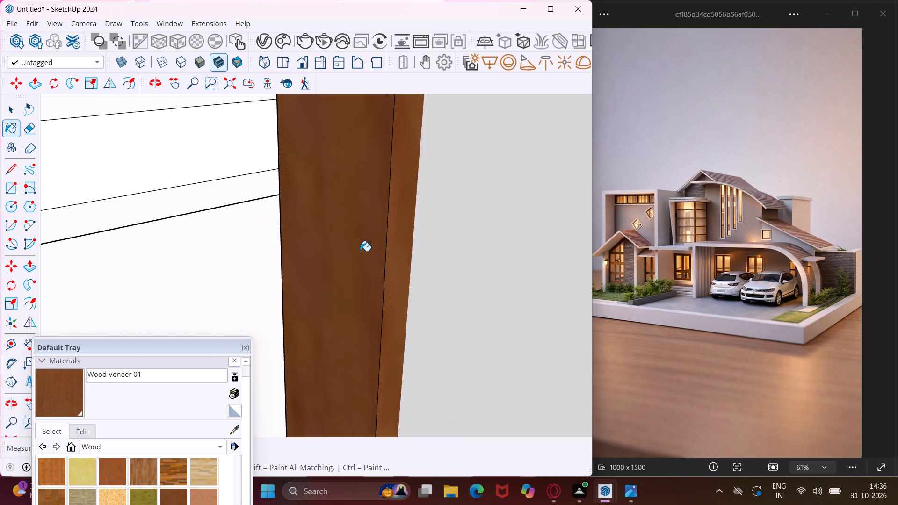
scroll(352, 241, "down", 12)
scroll(409, 345, "up", 4)
left_click(417, 357)
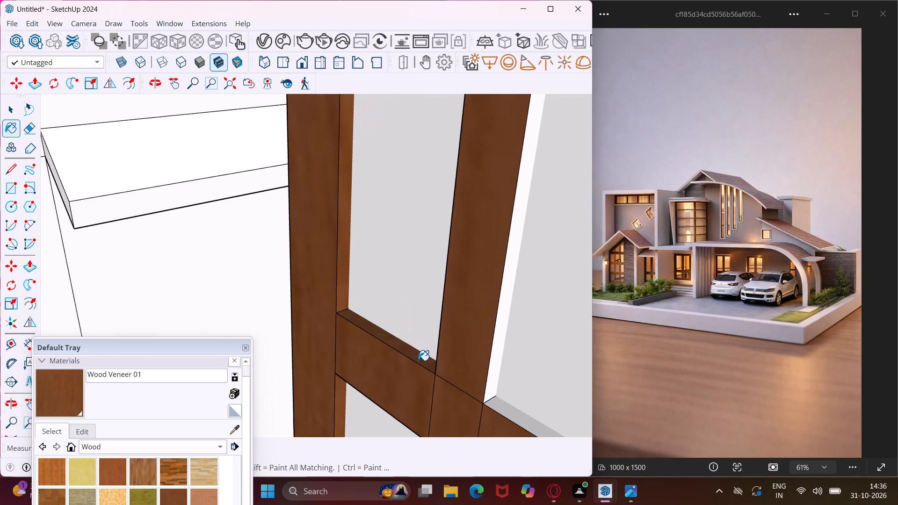
left_click(497, 354)
left_click(500, 409)
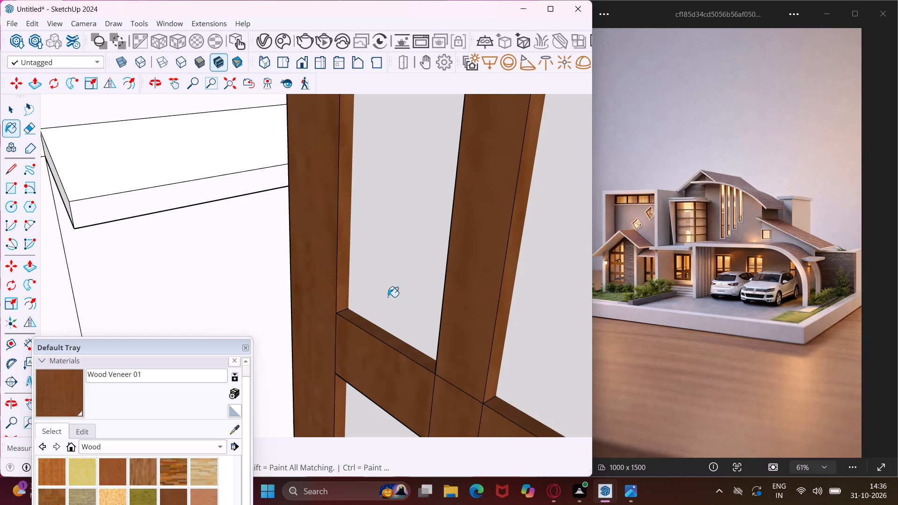
Paint the reverse-side sloping head undersides and mullion edge strip of the slant-topped window's top panes with Wood Veneer 01.
scroll(366, 289, "down", 12)
middle_click_drag(364, 304, 562, 88)
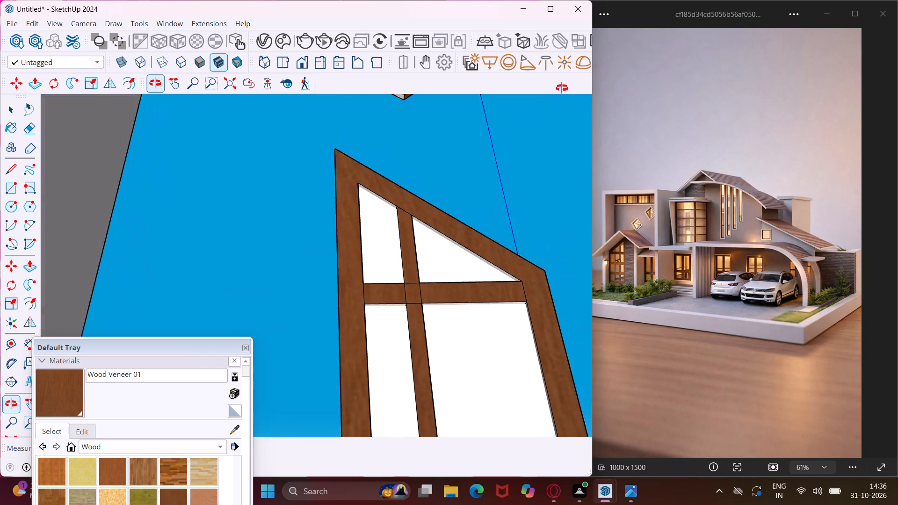
middle_click_drag(562, 88, 578, 74)
scroll(390, 214, "up", 12)
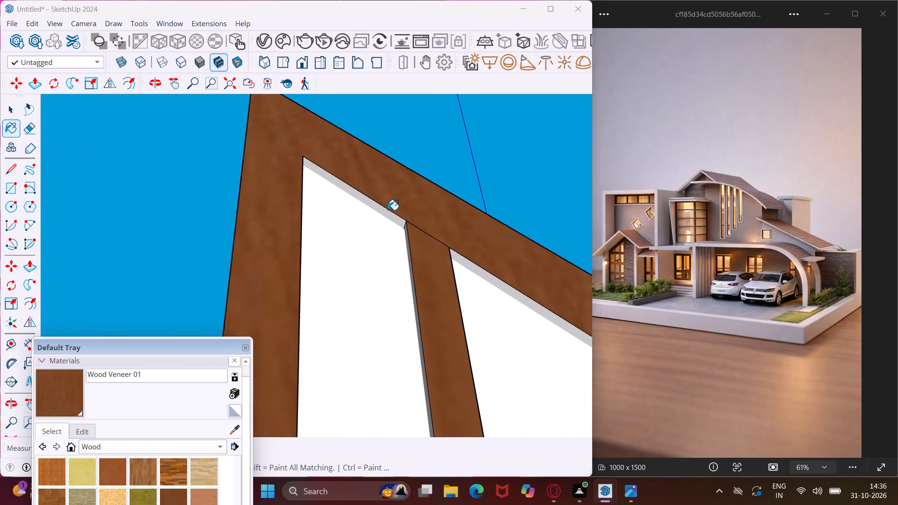
scroll(388, 210, "up", 2)
left_click(386, 209)
left_click(415, 244)
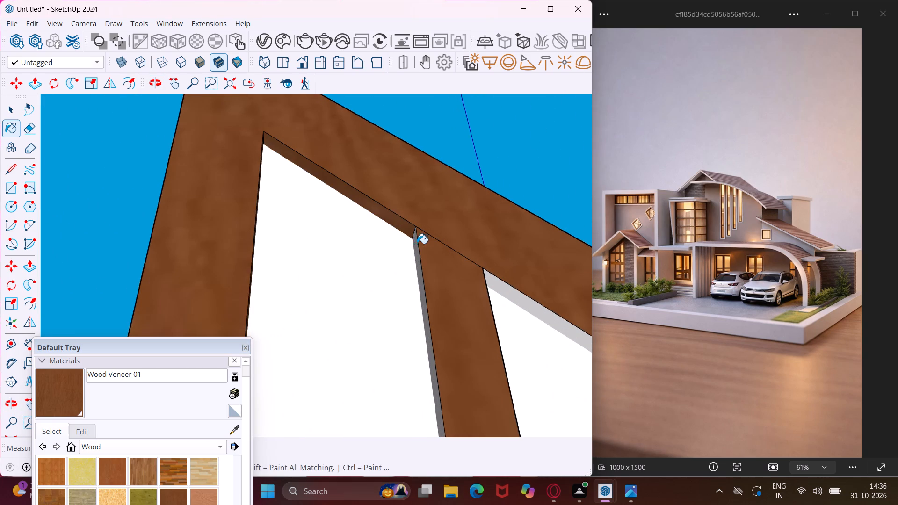
left_click(498, 284)
Paint the reverse-side underside strips of the slant-topped window's upper crossbar and the mullion edge below it with Wood Veneer 01.
scroll(414, 230, "down", 13)
scroll(430, 353, "up", 17)
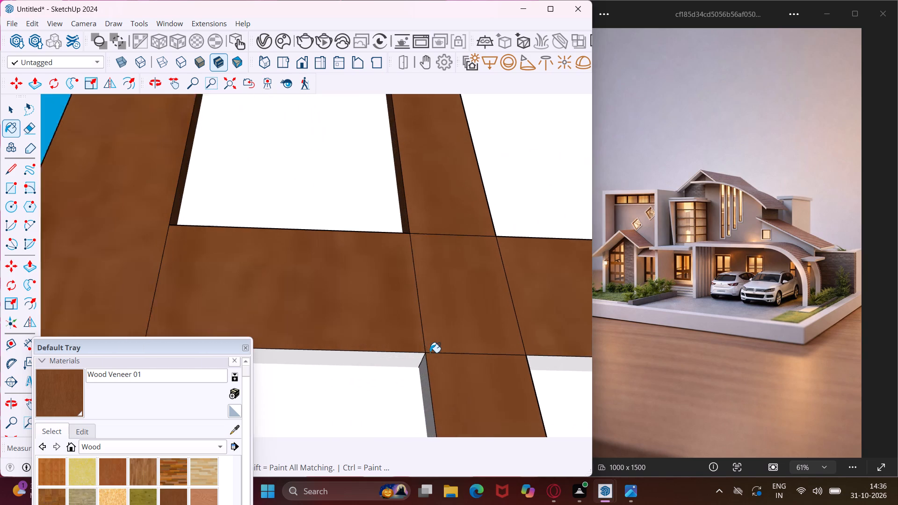
left_click(422, 366)
left_click(414, 359)
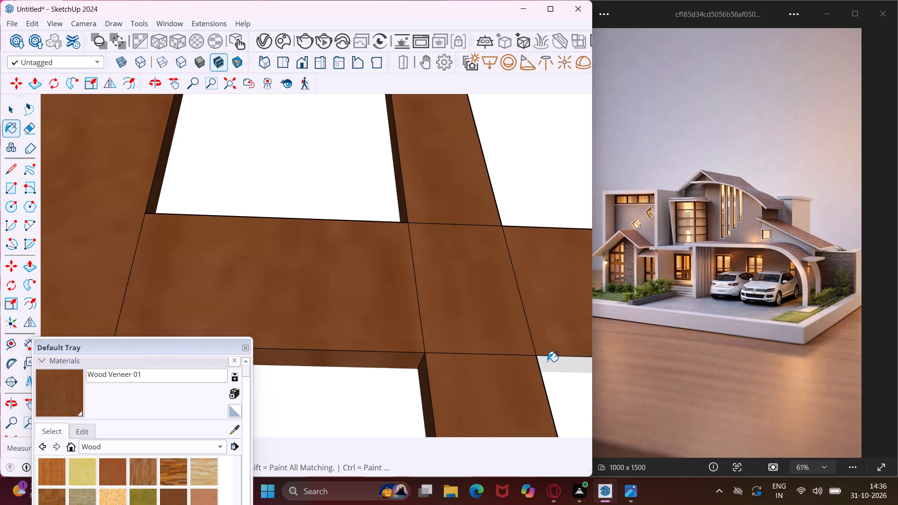
left_click(547, 361)
Paint the reverse-side inner edge strips of the slant-topped window's shorter jamb, above and below a crossbar, with Wood Veneer 01.
middle_click_drag(547, 361, 350, 404)
scroll(427, 315, "down", 7)
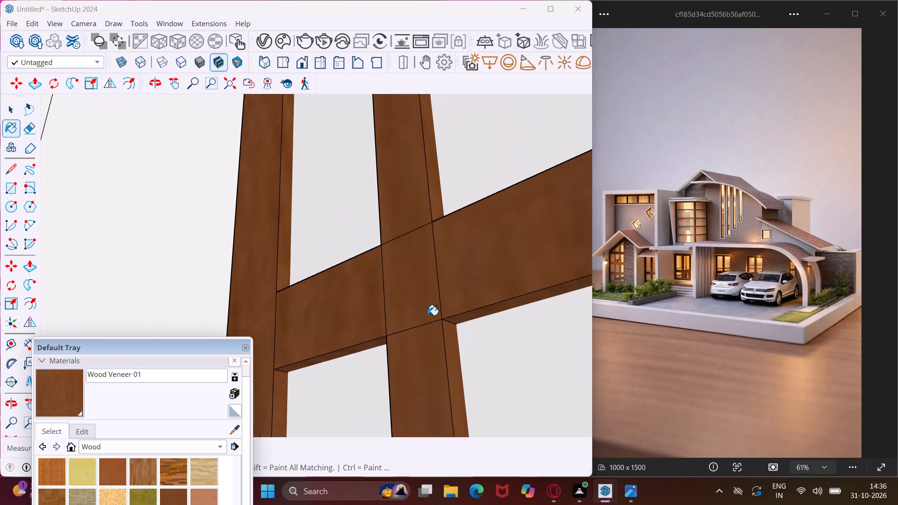
scroll(442, 302, "down", 20)
scroll(441, 297, "down", 10)
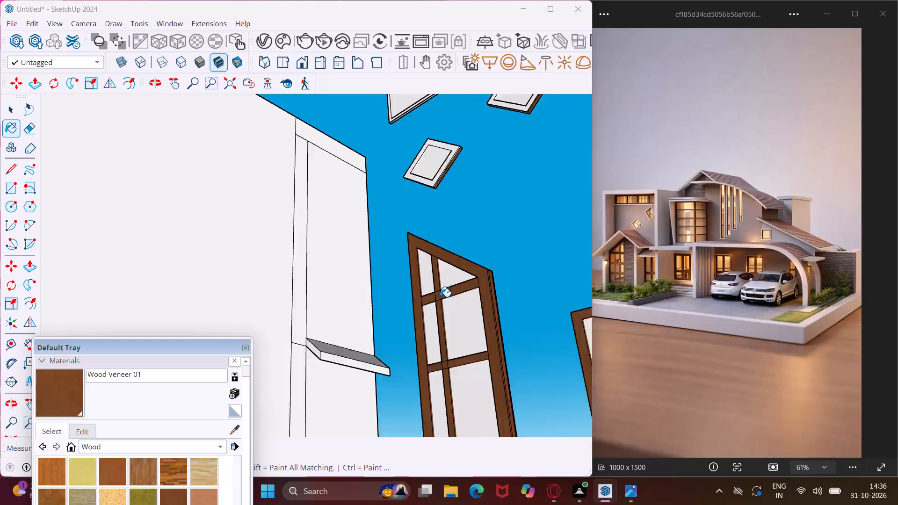
scroll(440, 297, "down", 9)
middle_click_drag(448, 355, 601, 441)
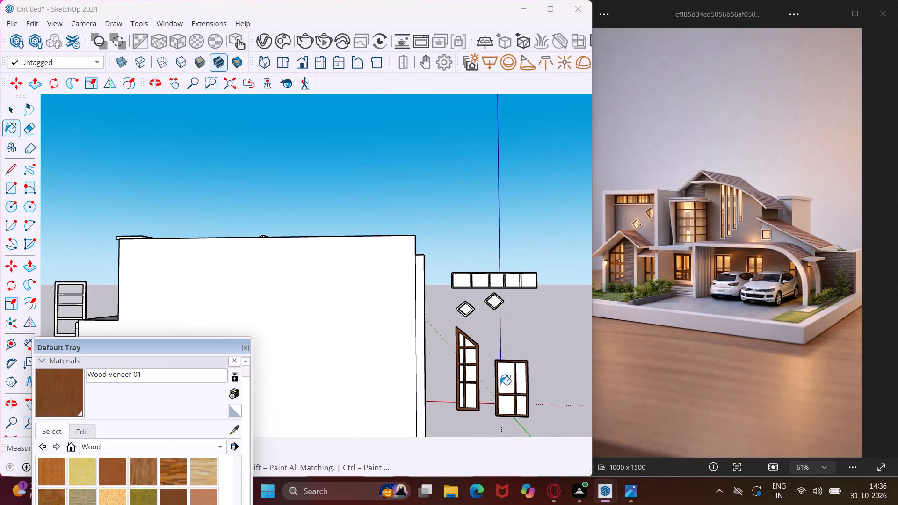
scroll(500, 385, "up", 18)
middle_click_drag(333, 320, 410, 329)
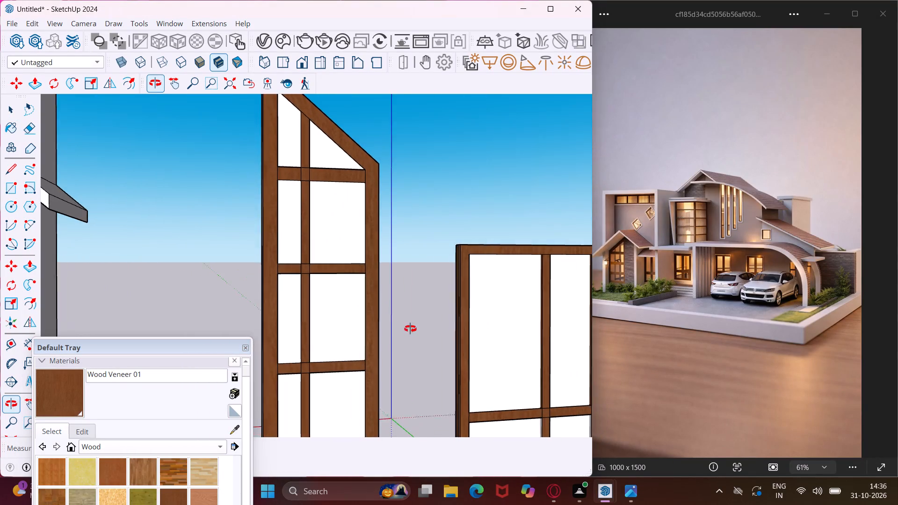
middle_click_drag(410, 329, 410, 330)
scroll(343, 248, "up", 11)
middle_click_drag(355, 236, 439, 225)
scroll(355, 236, "up", 1)
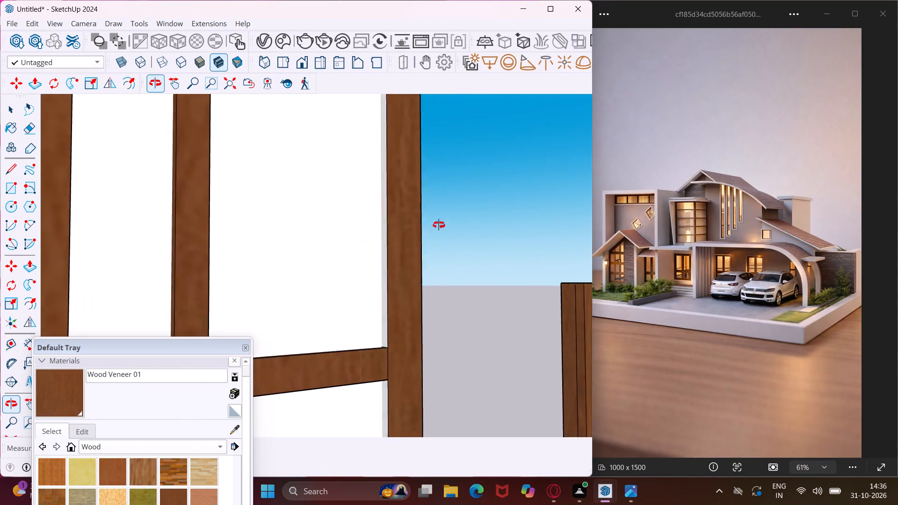
middle_click_drag(439, 225, 503, 241)
left_click(364, 278)
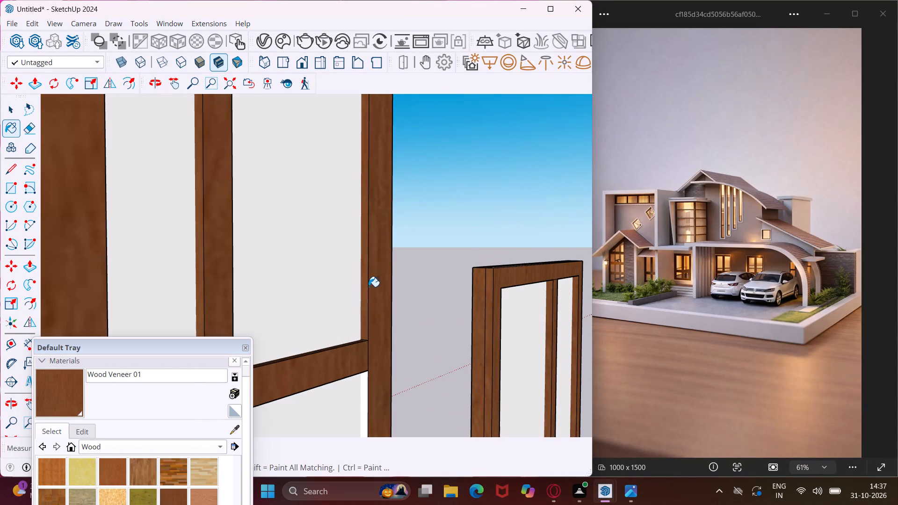
left_click(365, 382)
scroll(379, 339, "down", 5)
middle_click_drag(380, 339, 347, 332)
scroll(170, 271, "up", 4)
scroll(194, 276, "down", 3)
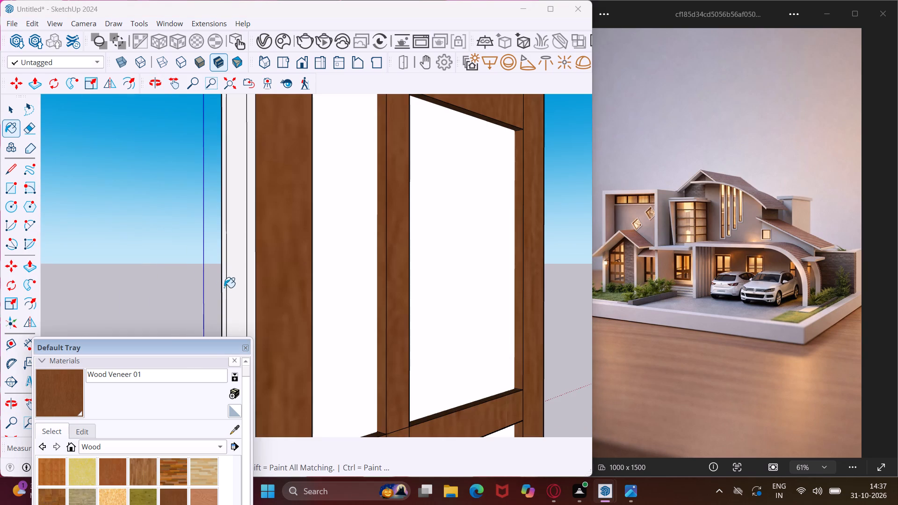
Paint the outer side strips of the slant-topped window's taller jamb with Wood Veneer 01.
left_click(239, 277)
left_click(222, 277)
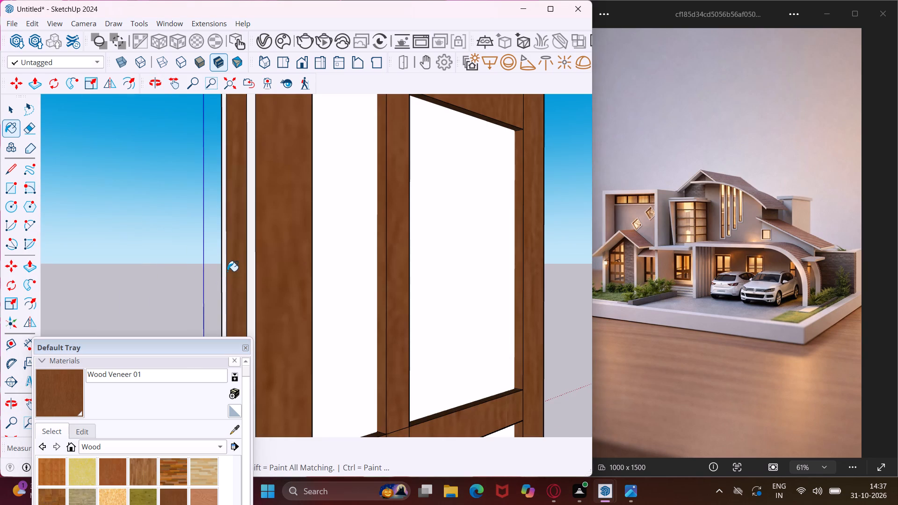
left_click(223, 270)
left_click(248, 277)
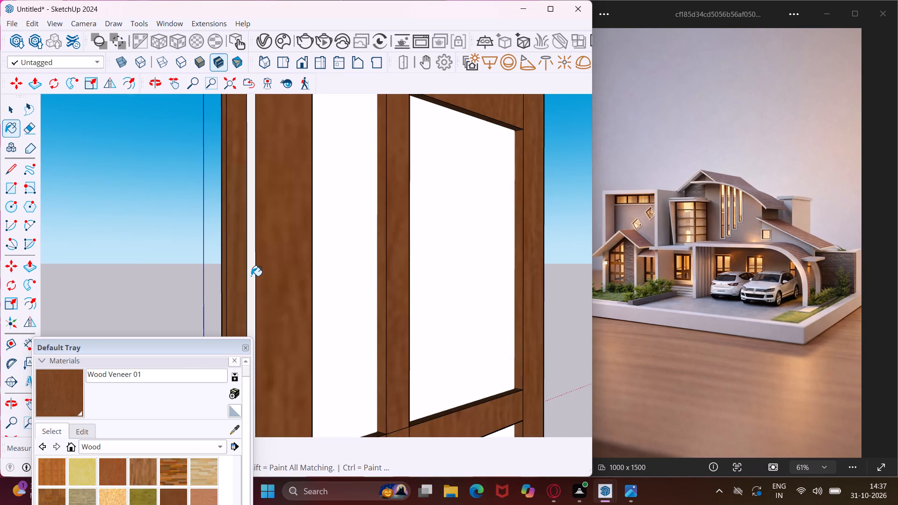
Paint the slant-topped window's middle crossbar underside strips and the mullion edge strip below it with Wood Veneer 01.
scroll(251, 276, "down", 6)
middle_click_drag(358, 322, 308, 336)
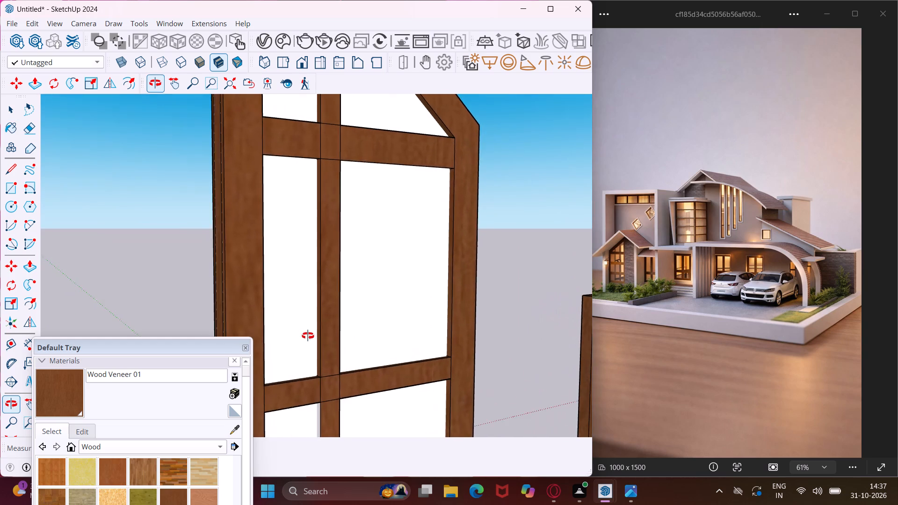
middle_click_drag(308, 336, 317, 330)
scroll(339, 345, "down", 6)
middle_click_drag(341, 398, 358, 305)
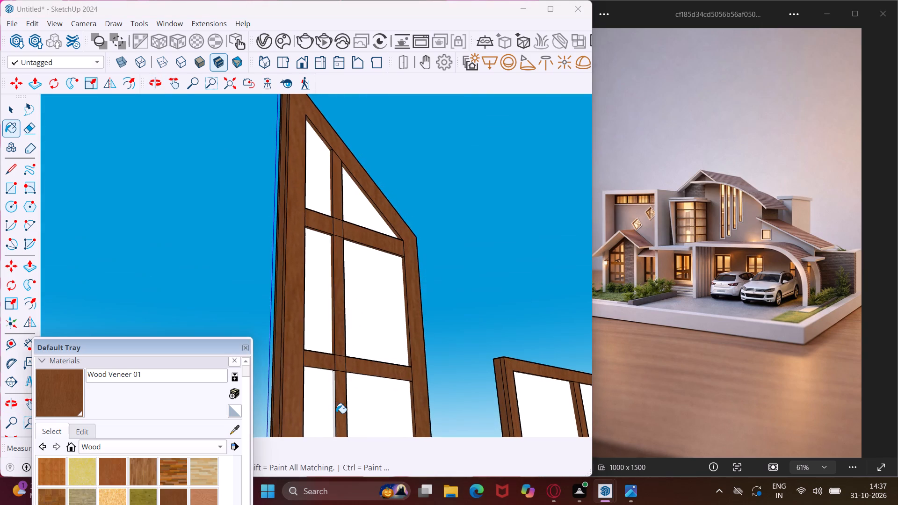
scroll(336, 413, "up", 14)
left_click(330, 347)
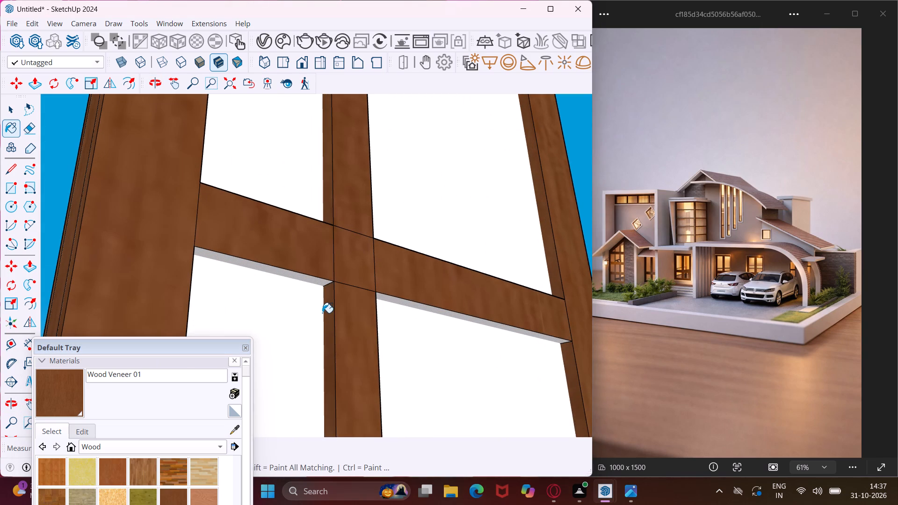
left_click(324, 284)
left_click(381, 297)
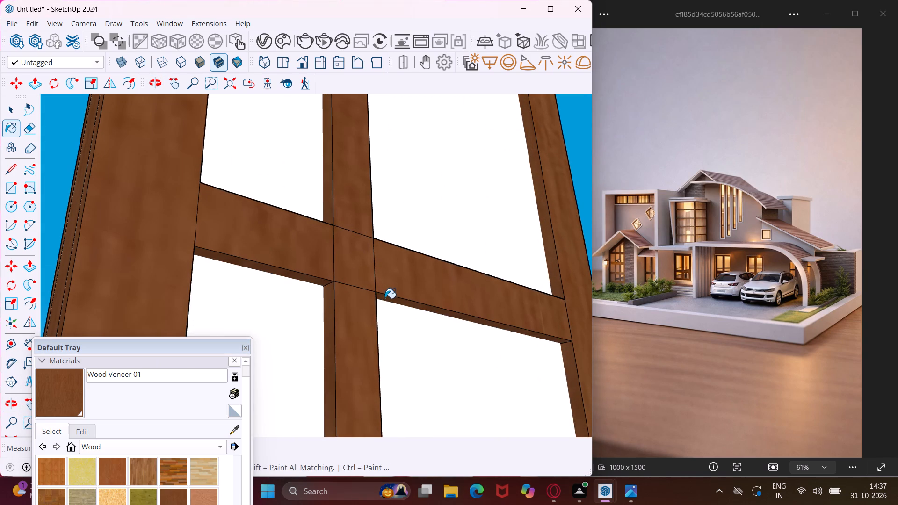
Paint the slant-topped window's lowest crossbar undersides, plus the taller jamb's inner edge and both mullion edges below, with Wood Veneer 01.
middle_click_drag(384, 298, 136, 278)
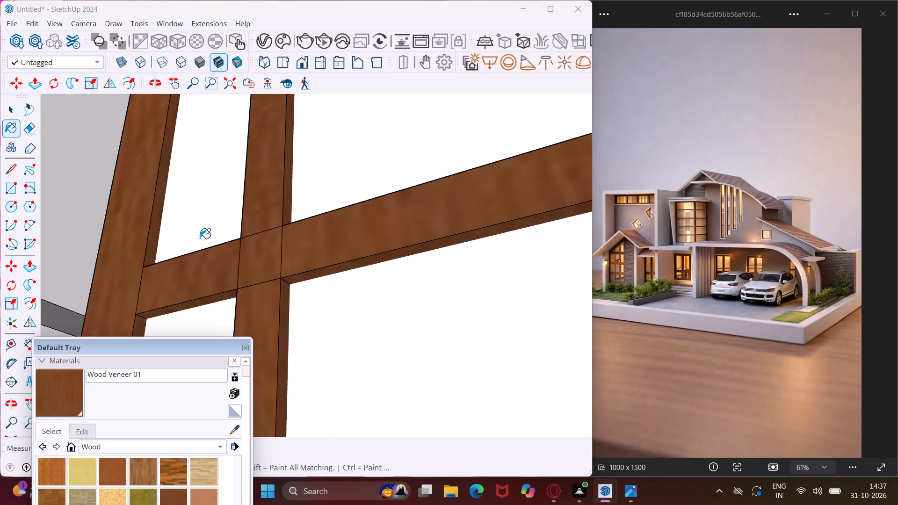
scroll(251, 231, "down", 9)
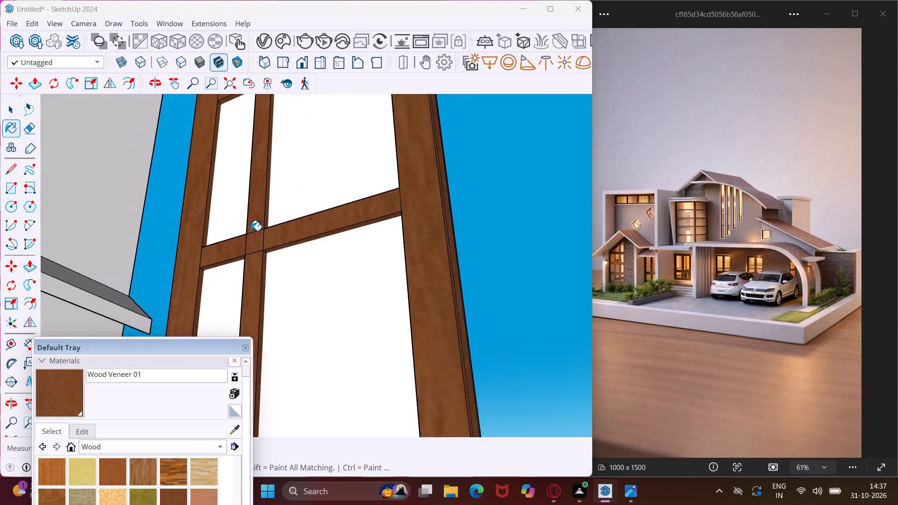
scroll(251, 231, "down", 11)
middle_click_drag(239, 301, 303, 302)
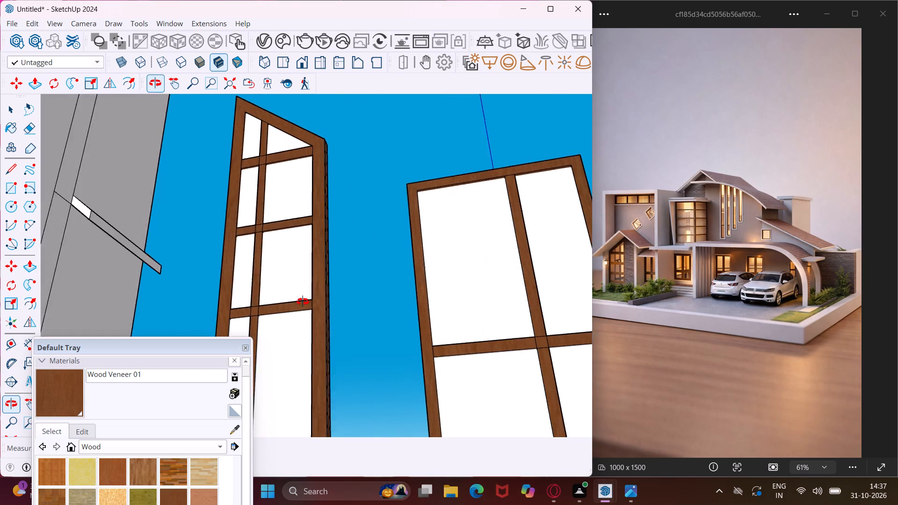
middle_click_drag(303, 302, 448, 325)
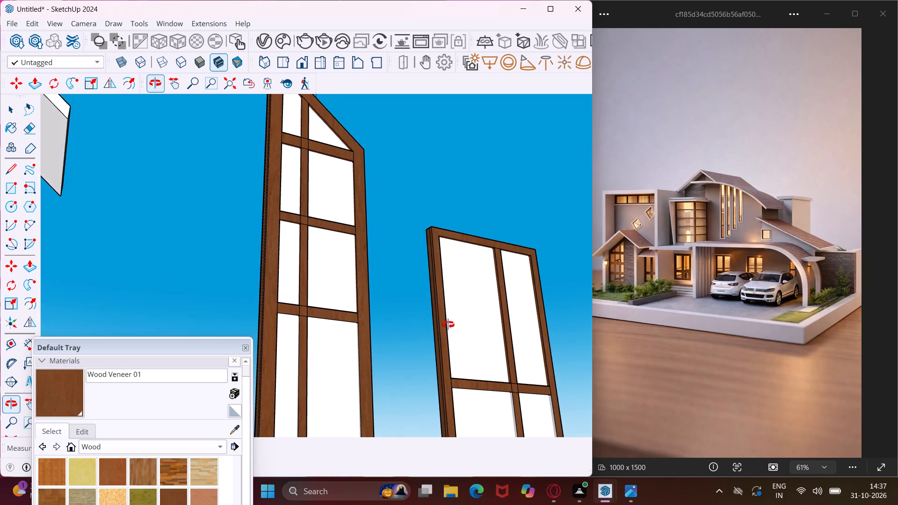
middle_click_drag(448, 325, 447, 325)
scroll(295, 325, "up", 4)
scroll(291, 323, "up", 17)
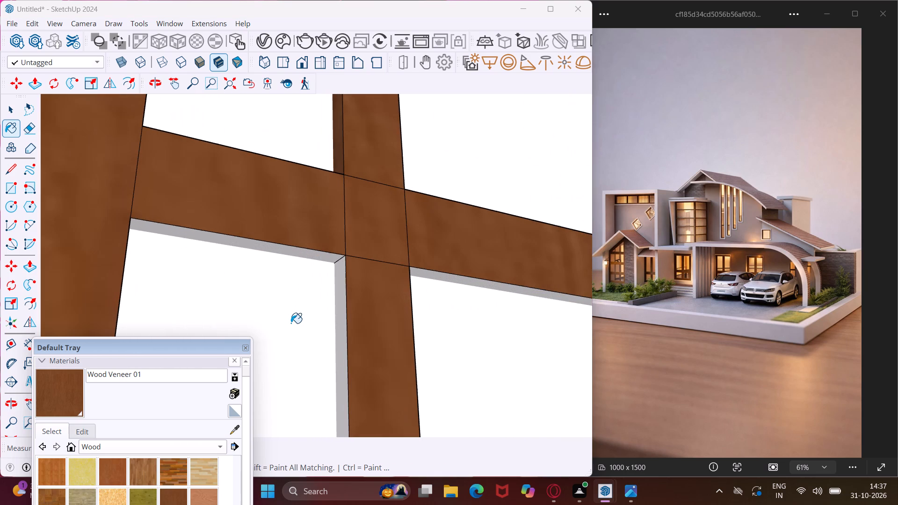
left_click(332, 258)
left_click(340, 272)
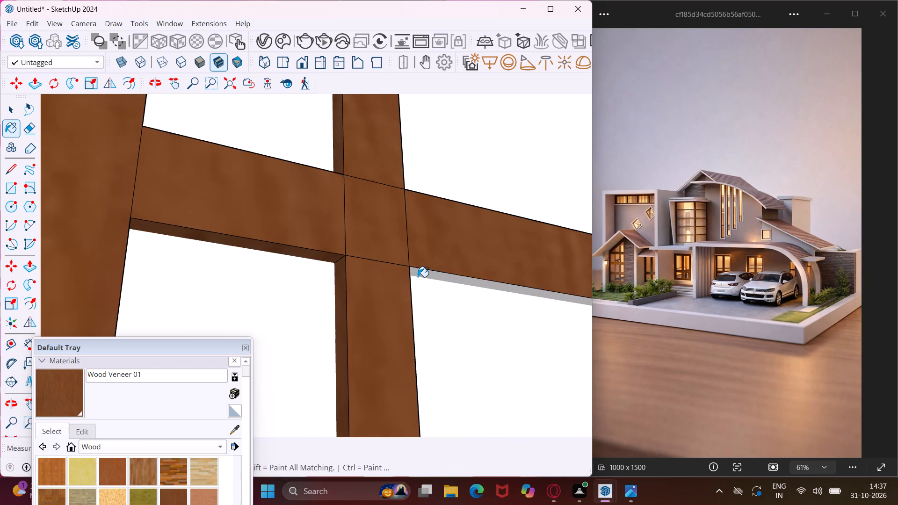
left_click(418, 274)
middle_click_drag(418, 274, 255, 273)
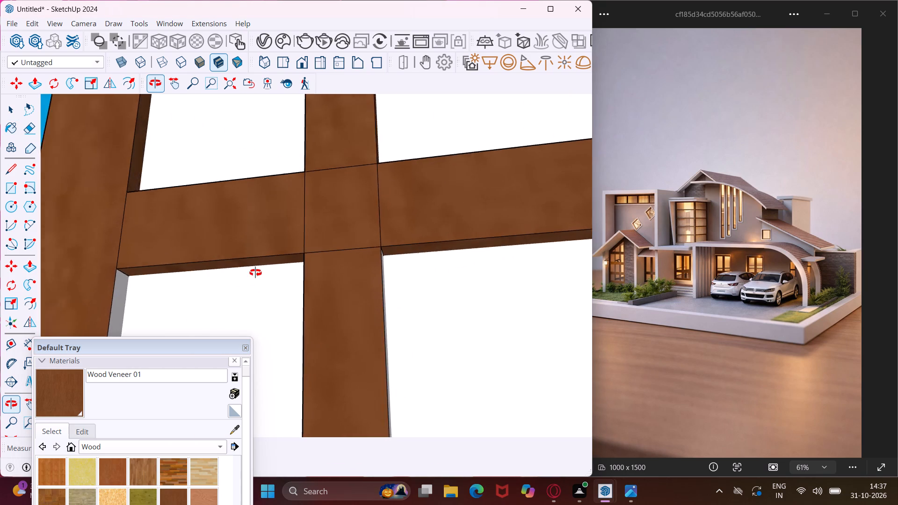
middle_click_drag(255, 273, 188, 280)
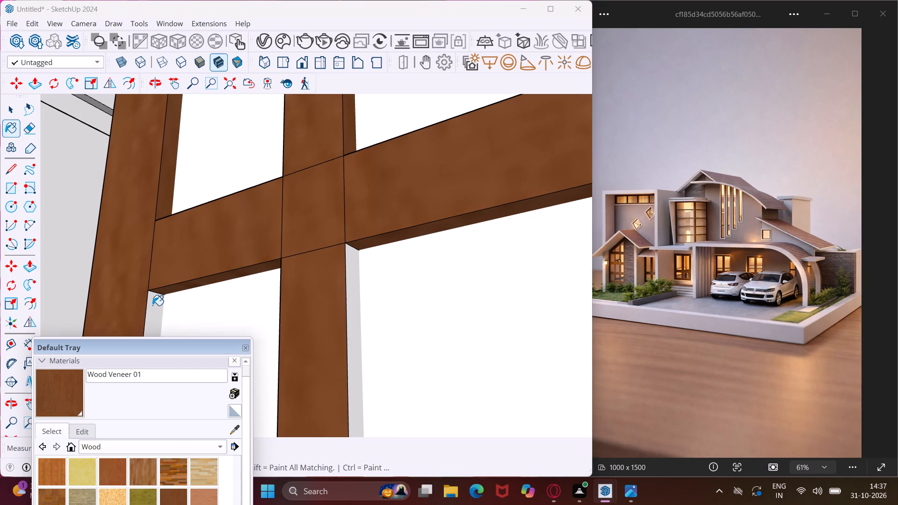
left_click(152, 305)
left_click(356, 285)
Paint the slant-topped window's bottom-rail top strips and the shorter jamb's inner edge above that rail with Wood Veneer 01.
scroll(289, 250, "down", 7)
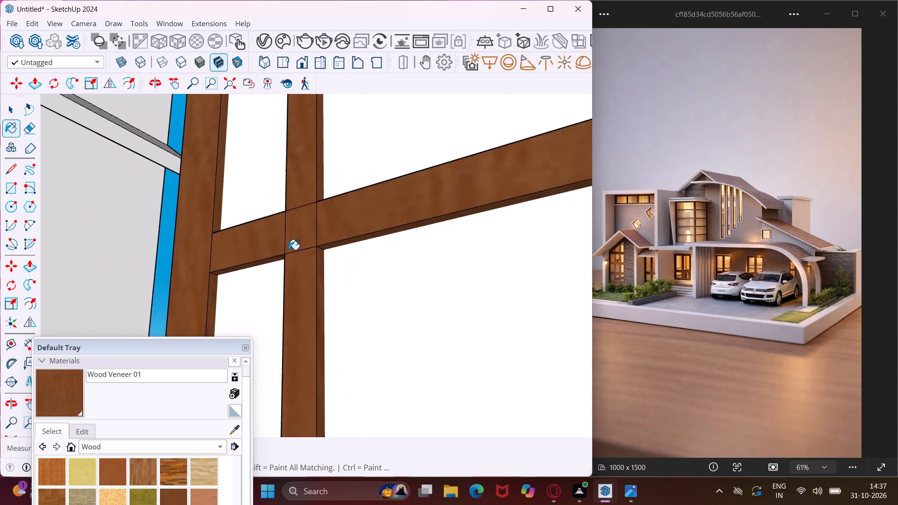
scroll(289, 250, "down", 13)
scroll(296, 312, "down", 13)
scroll(296, 316, "up", 1)
middle_click_drag(296, 316, 393, 343)
scroll(371, 360, "up", 18)
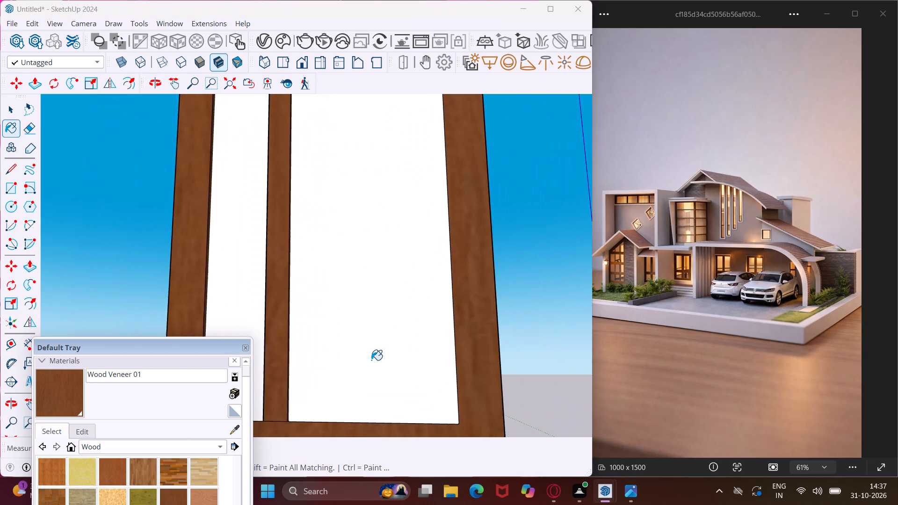
middle_click_drag(371, 360, 501, 472)
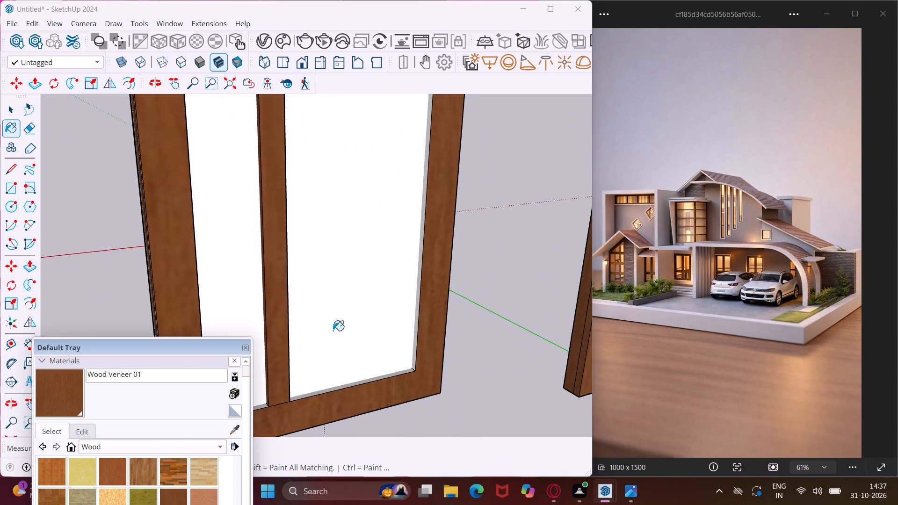
scroll(333, 361, "up", 5)
scroll(393, 381, "up", 3)
left_click(436, 382)
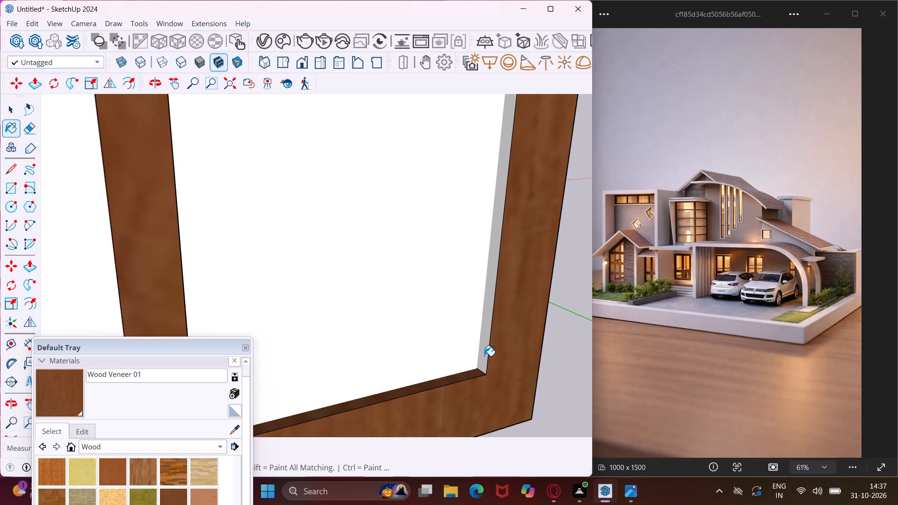
left_click(484, 349)
scroll(482, 337, "down", 10)
scroll(337, 386, "up", 3)
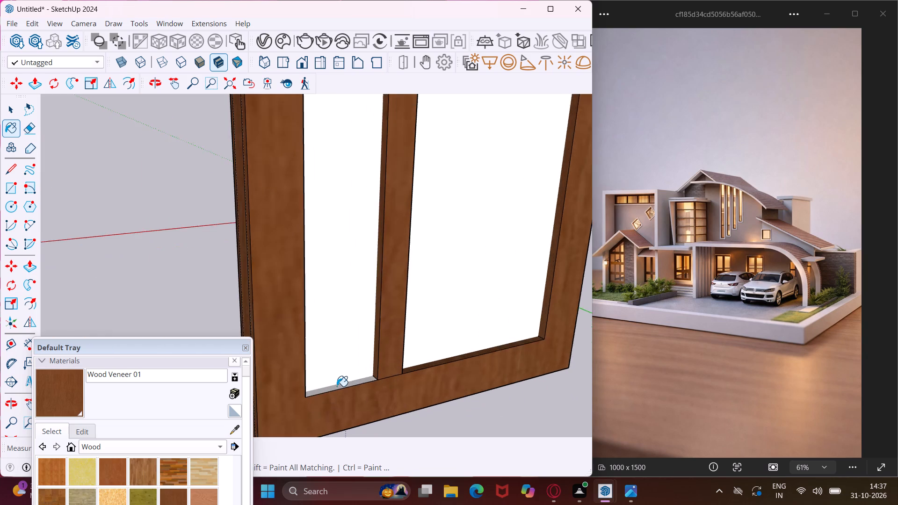
scroll(337, 386, "up", 6)
left_click(340, 389)
Paint the outer frame face of the five-pane strip window with Wood Veneer 01.
middle_click_drag(478, 399, 322, 376)
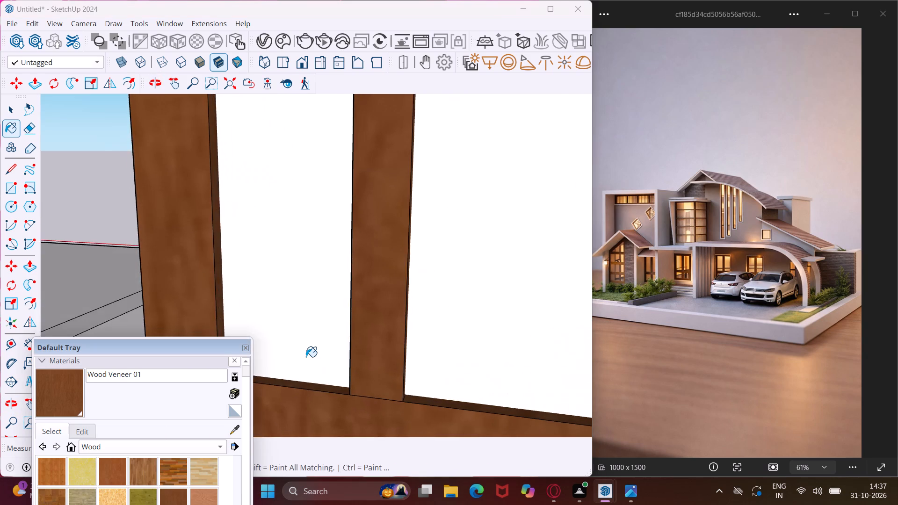
scroll(306, 357, "down", 20)
scroll(306, 357, "down", 13)
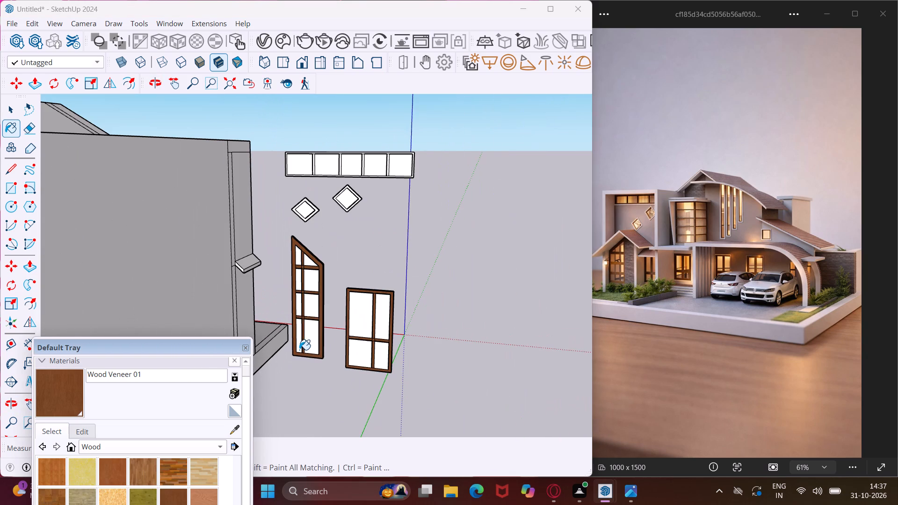
scroll(280, 168, "up", 13)
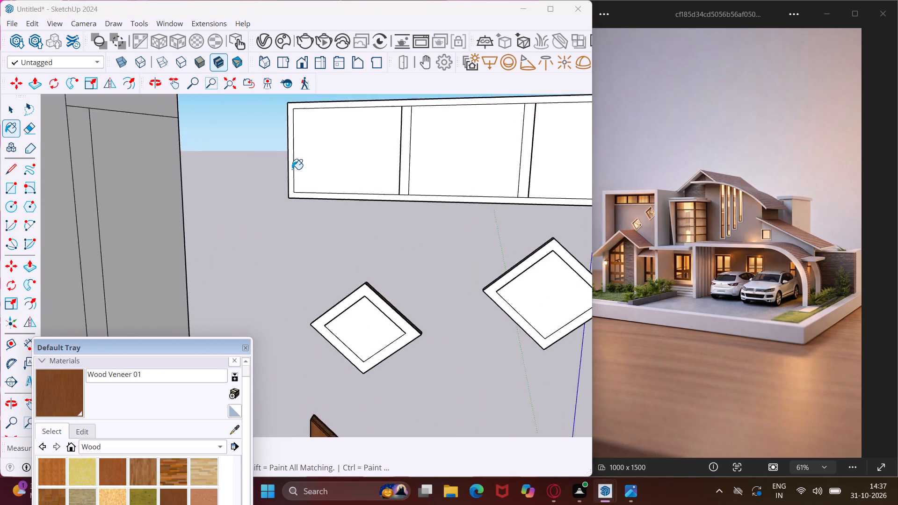
scroll(292, 169, "up", 12)
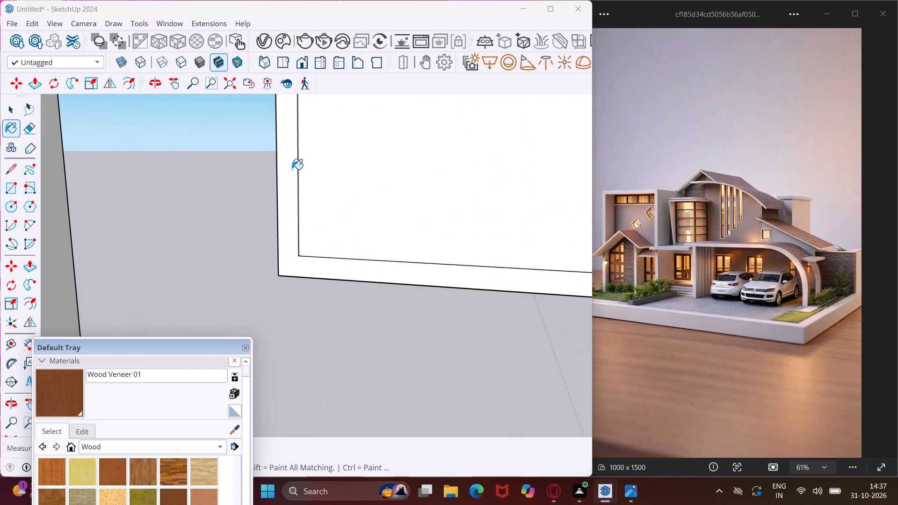
left_click(292, 169)
Paint the faces of the four vertical dividers in the five-pane strip window with Wood Veneer 01.
scroll(295, 218, "down", 17)
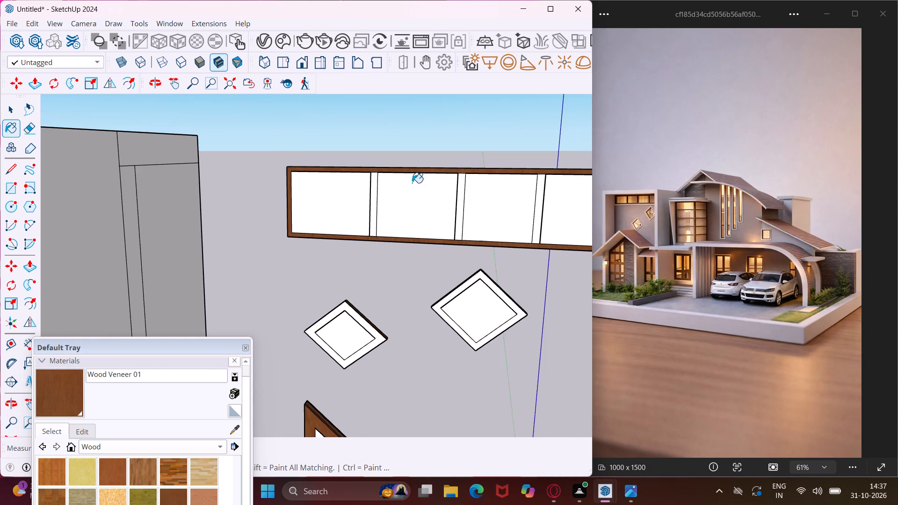
scroll(449, 207, "down", 4)
scroll(535, 220, "down", 5)
scroll(559, 218, "up", 13)
left_click(556, 209)
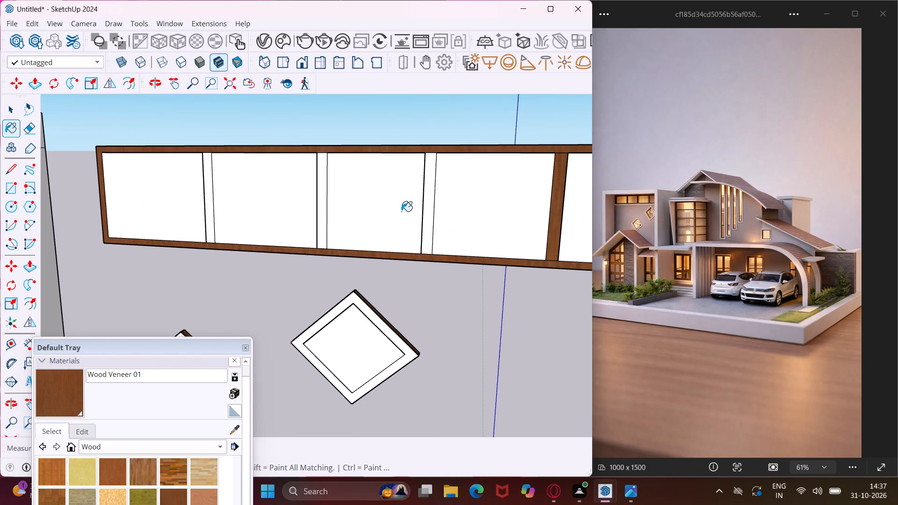
left_click(431, 203)
left_click(324, 221)
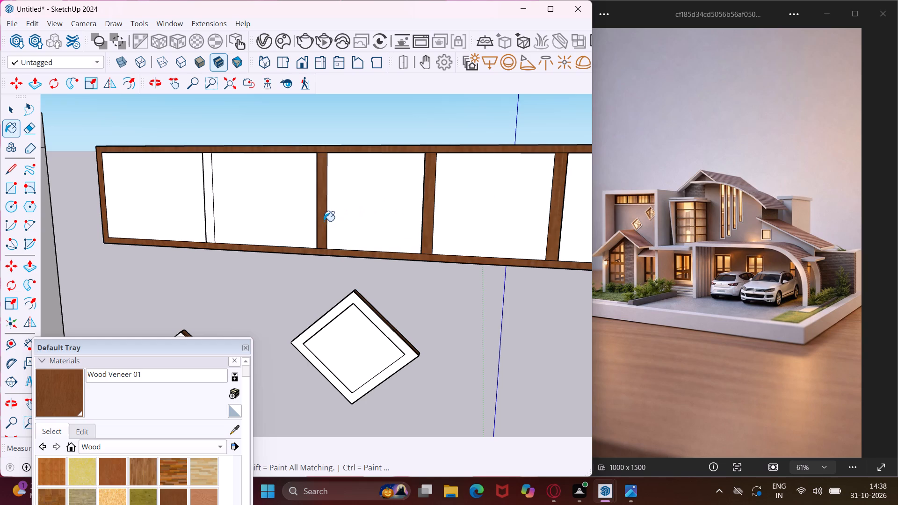
left_click(207, 201)
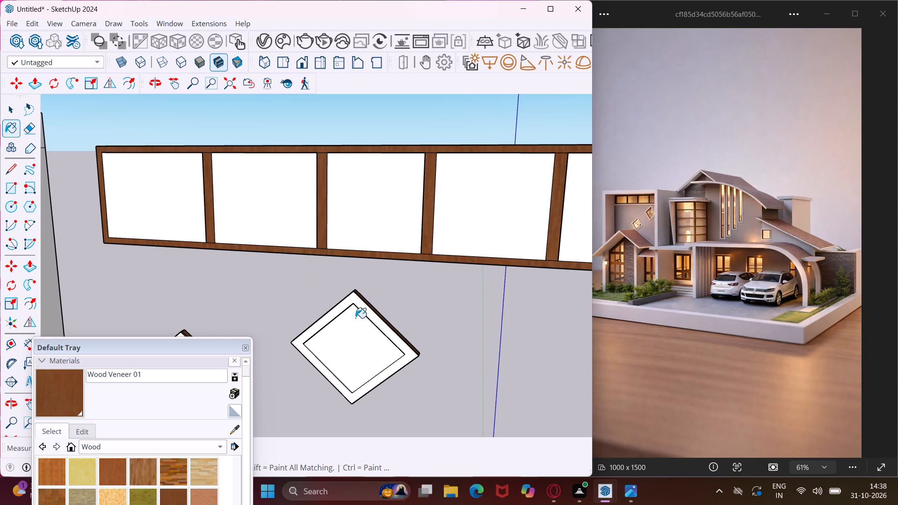
Paint the face borders of both diamond-shaped window frames with Wood Veneer 01.
left_click(348, 304)
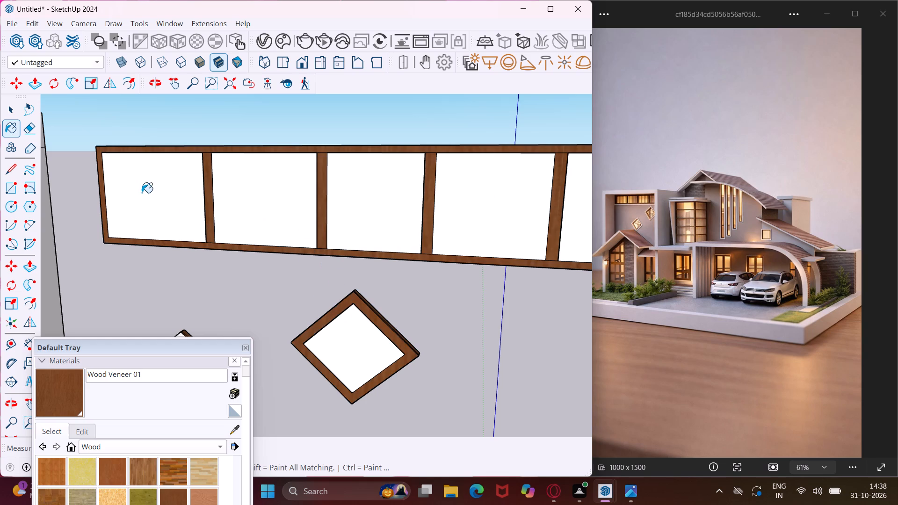
middle_click_drag(145, 193, 23, 195)
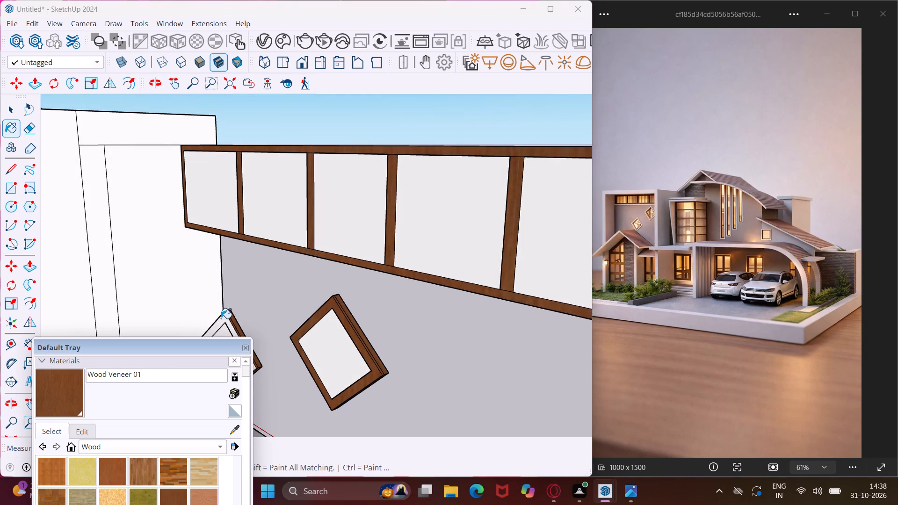
scroll(223, 322, "up", 9)
left_click(224, 321)
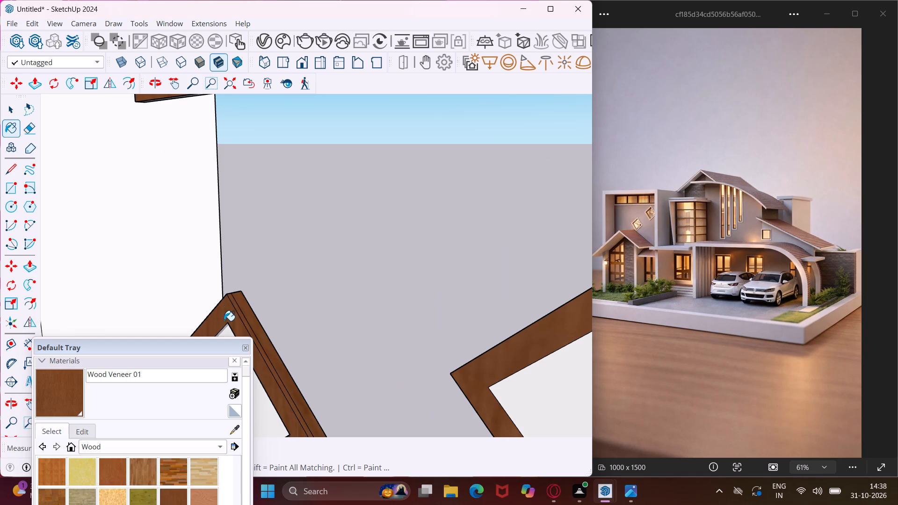
Paint the inner side of the five-pane strip window's far end jamb and the side of its neighbouring divider with Wood Veneer 01.
scroll(205, 277, "down", 5)
scroll(176, 153, "up", 9)
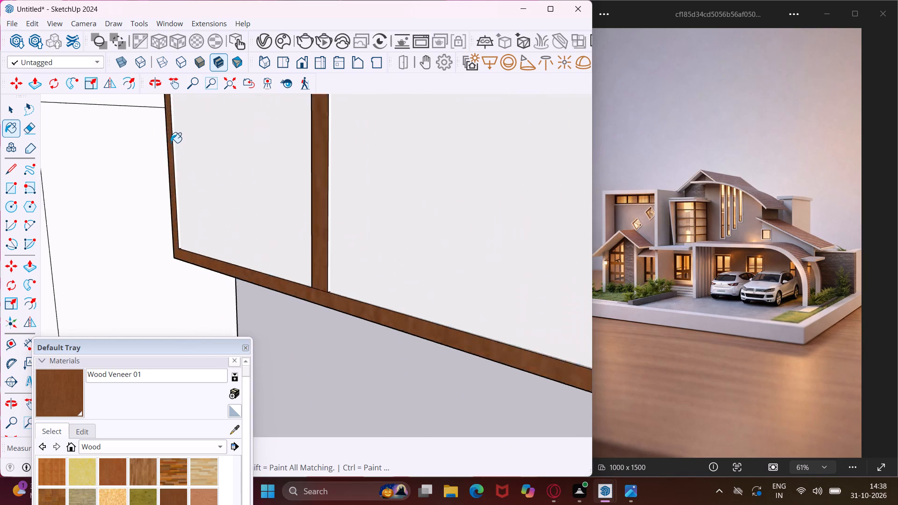
scroll(171, 143, "up", 11)
left_click(184, 160)
scroll(184, 160, "down", 7)
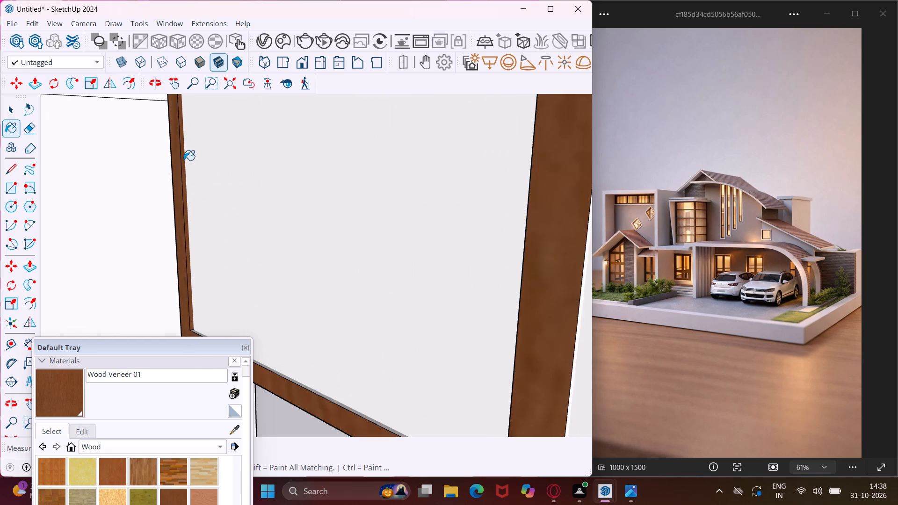
scroll(184, 160, "down", 12)
scroll(270, 122, "up", 8)
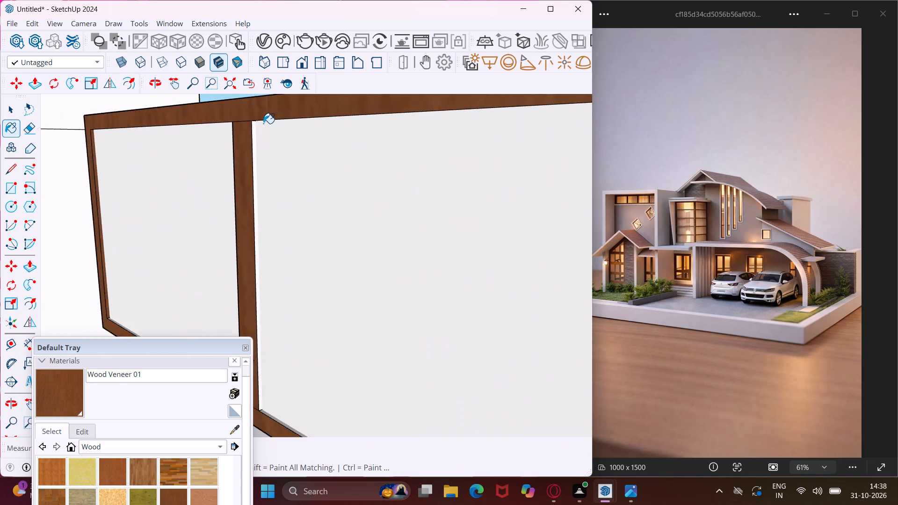
scroll(263, 123, "up", 12)
left_click(246, 134)
scroll(223, 139, "down", 11)
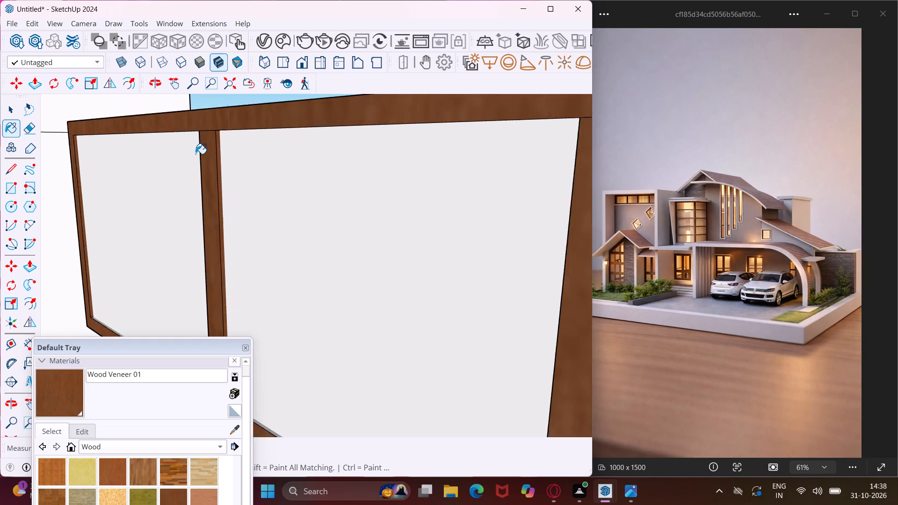
scroll(196, 154, "down", 13)
Paint the unpainted side faces of the other three dividers in the five-pane strip window with Wood Veneer 01.
scroll(278, 186, "up", 4)
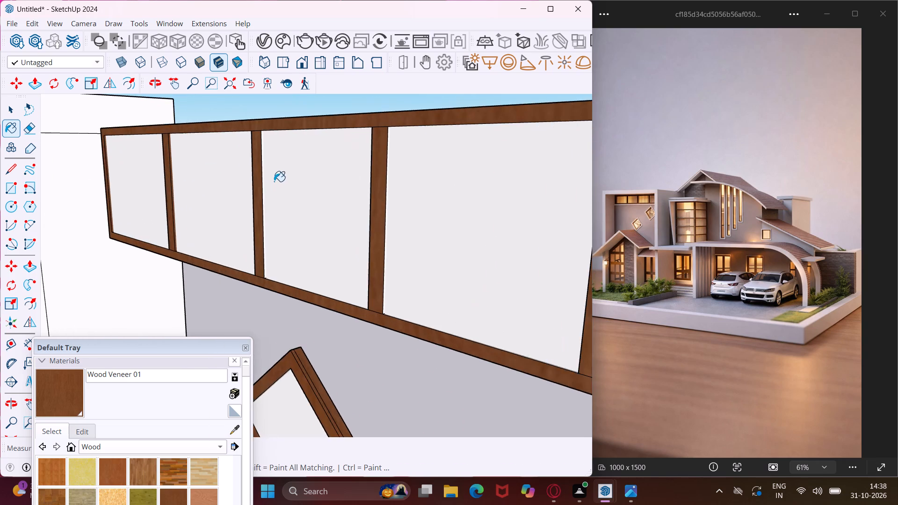
scroll(271, 181, "up", 11)
left_click(256, 192)
scroll(253, 195, "down", 6)
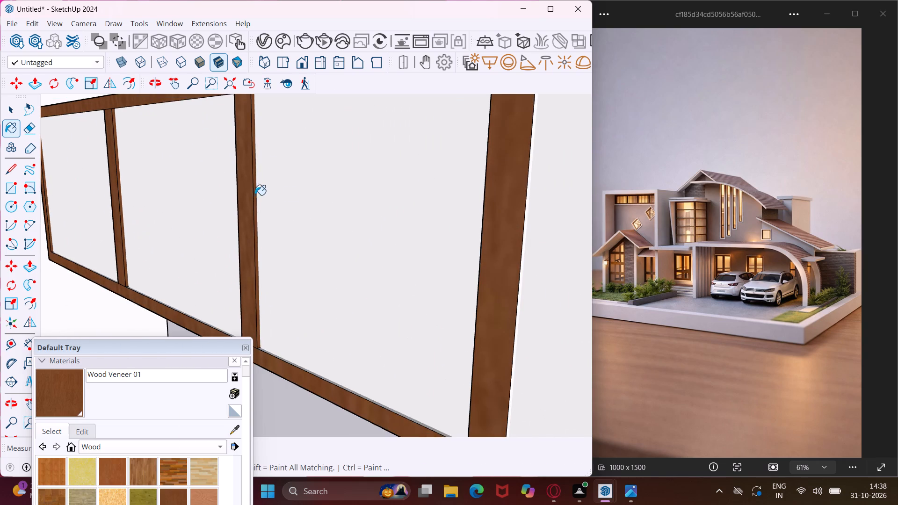
left_click(527, 202)
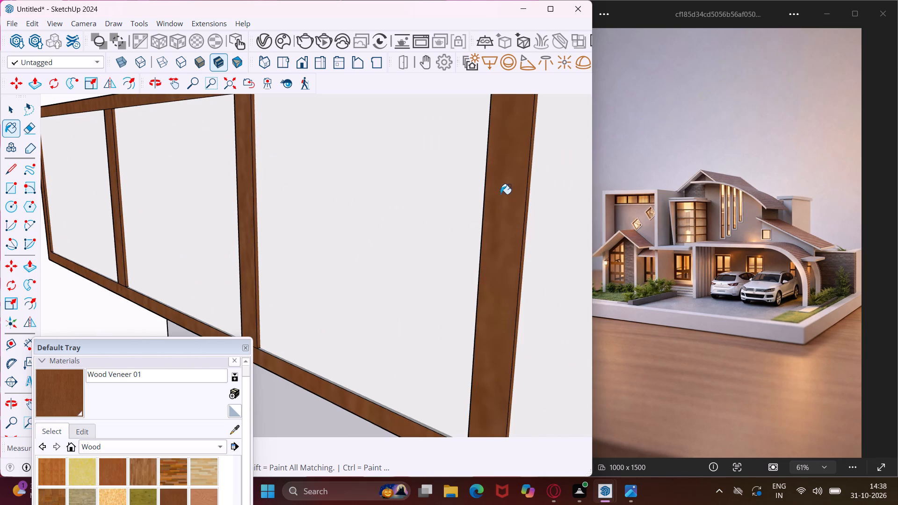
scroll(404, 192, "down", 11)
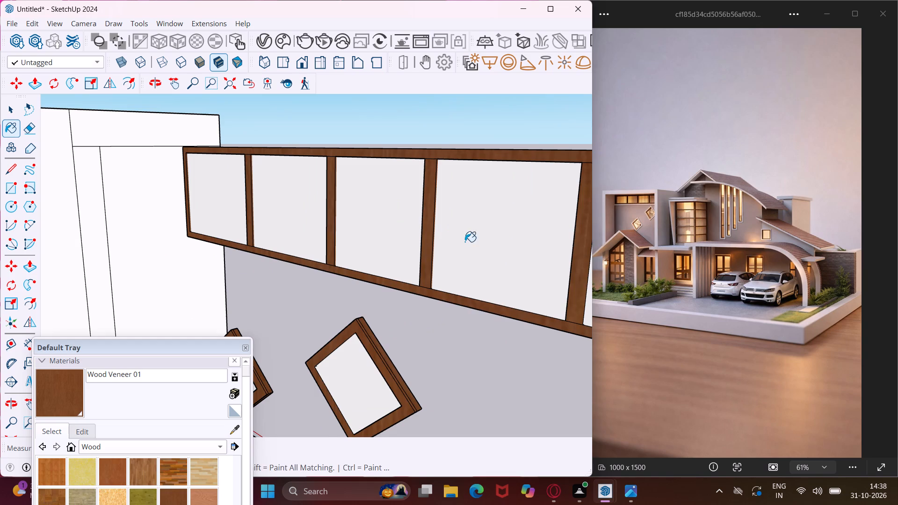
middle_click_drag(465, 242, 340, 218)
scroll(376, 210, "up", 2)
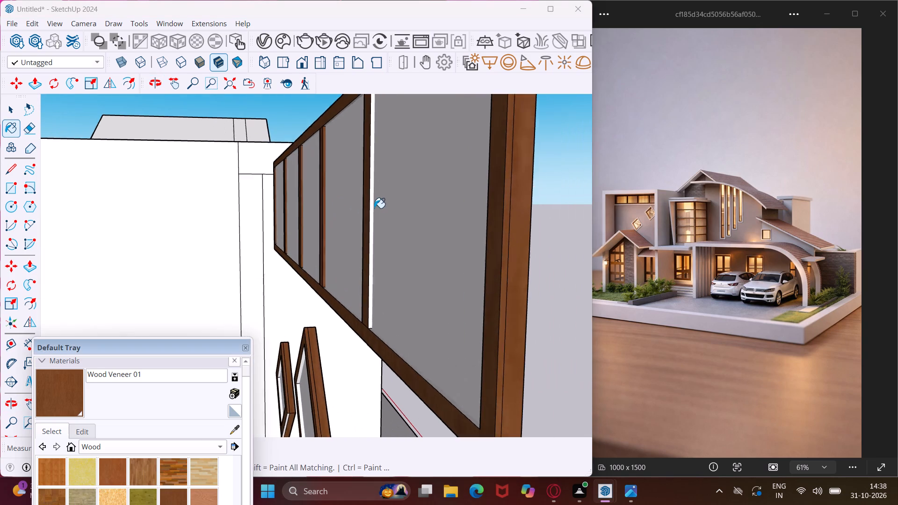
scroll(374, 208, "up", 9)
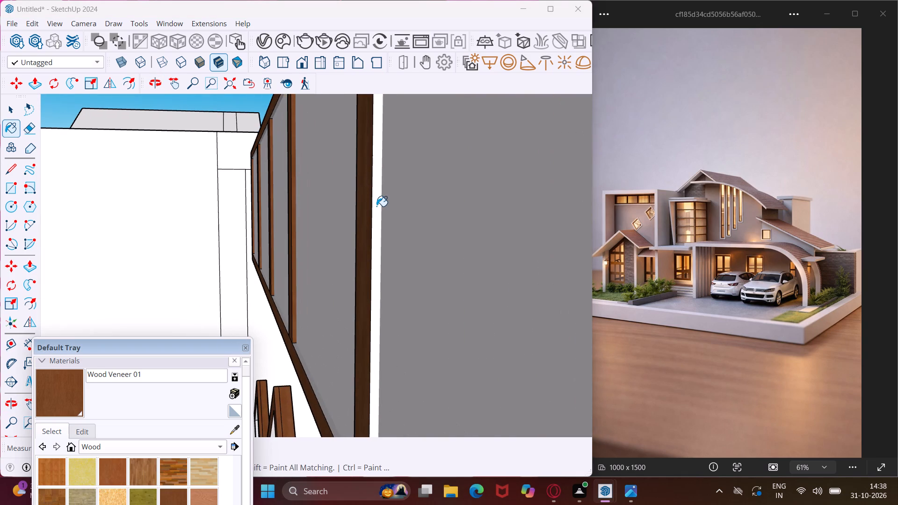
left_click(377, 206)
Paint the top strips of the five-pane window's bottom rail between the dividers with Wood Veneer 01.
scroll(315, 212, "down", 5)
middle_click_drag(312, 228, 313, 236)
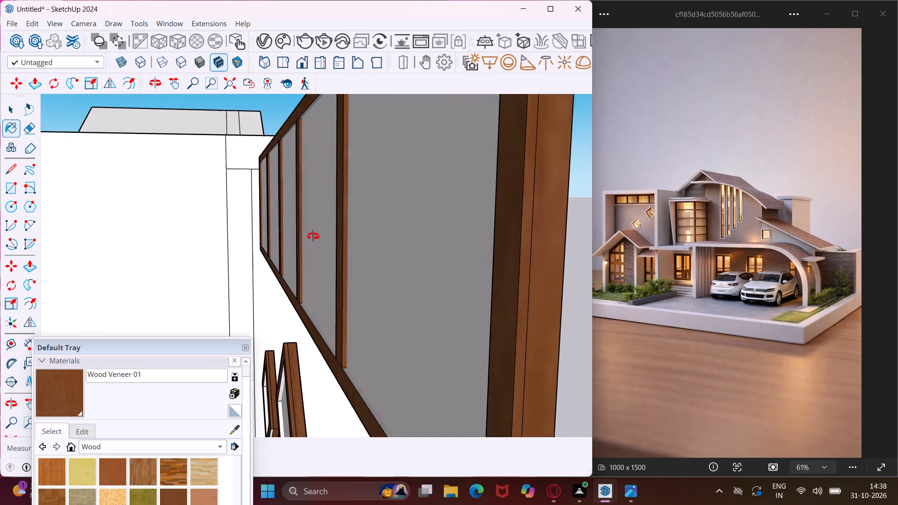
middle_click_drag(313, 236, 314, 250)
scroll(310, 322, "up", 7)
left_click(317, 342)
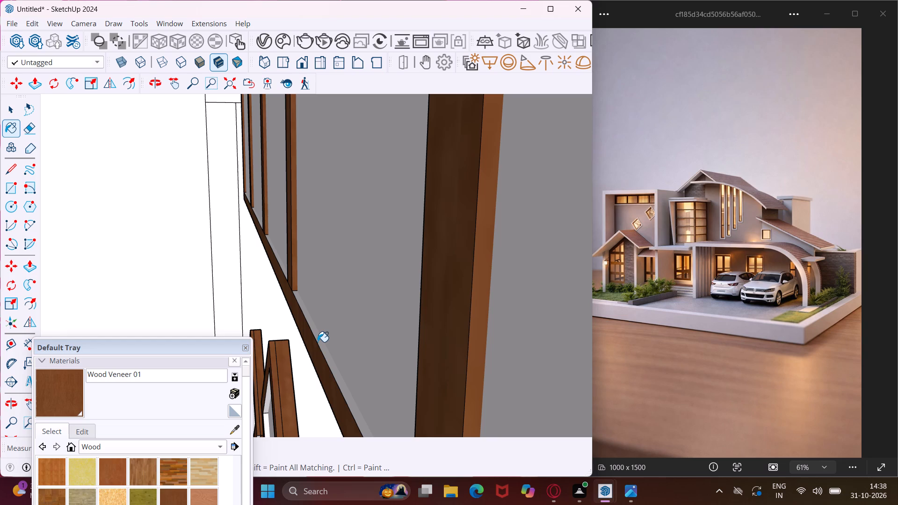
left_click(321, 342)
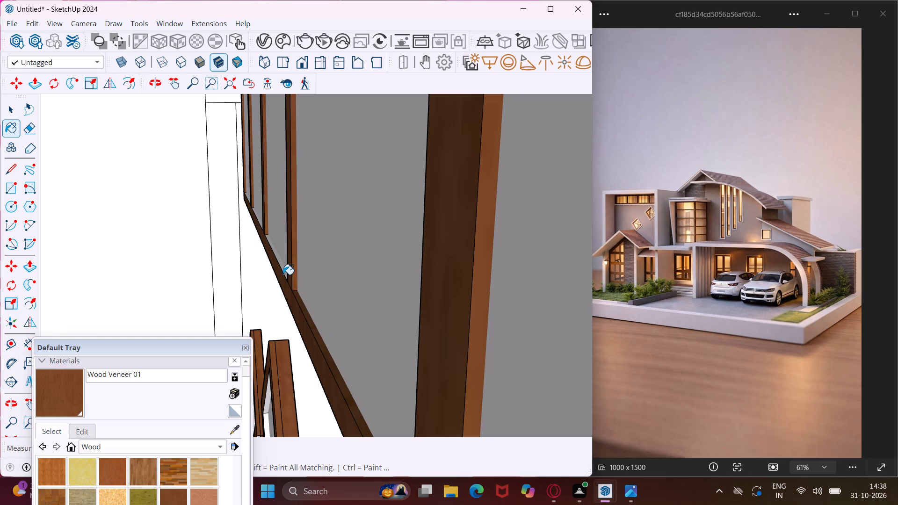
left_click(283, 271)
scroll(283, 269, "up", 8)
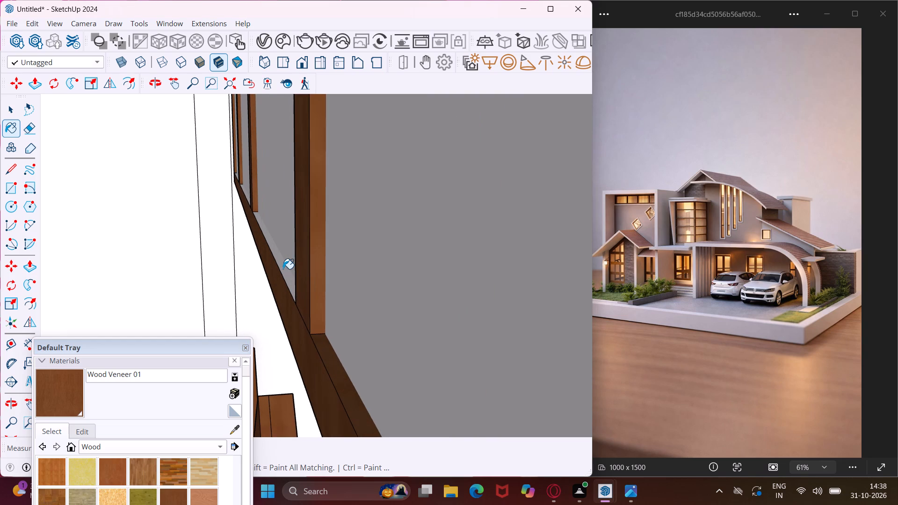
left_click(283, 269)
scroll(260, 251, "down", 13)
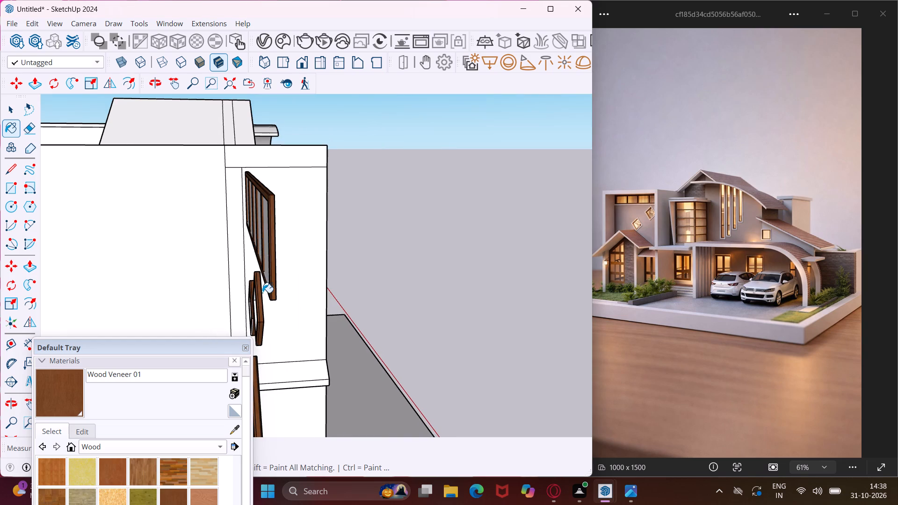
scroll(262, 293, "up", 9)
scroll(263, 293, "down", 4)
scroll(285, 276, "up", 8)
left_click(287, 273)
scroll(283, 275, "down", 7)
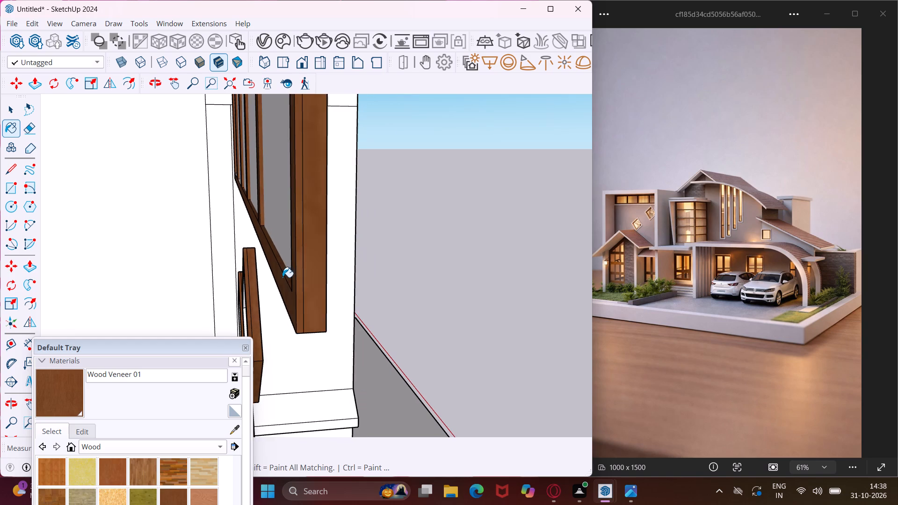
Paint the remaining light strip on the lower diamond frame's outer side with Wood Veneer 01.
scroll(282, 278, "down", 10)
scroll(256, 325, "up", 11)
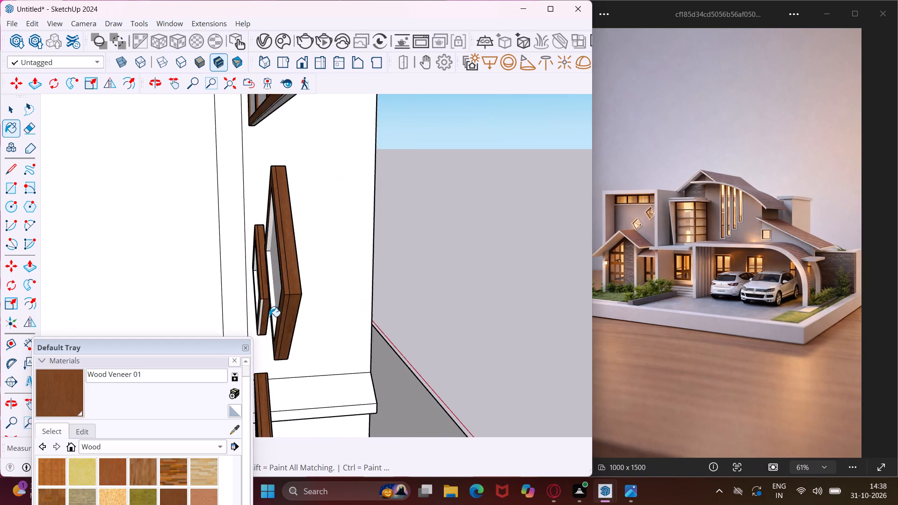
scroll(269, 317, "up", 9)
scroll(276, 310, "down", 5)
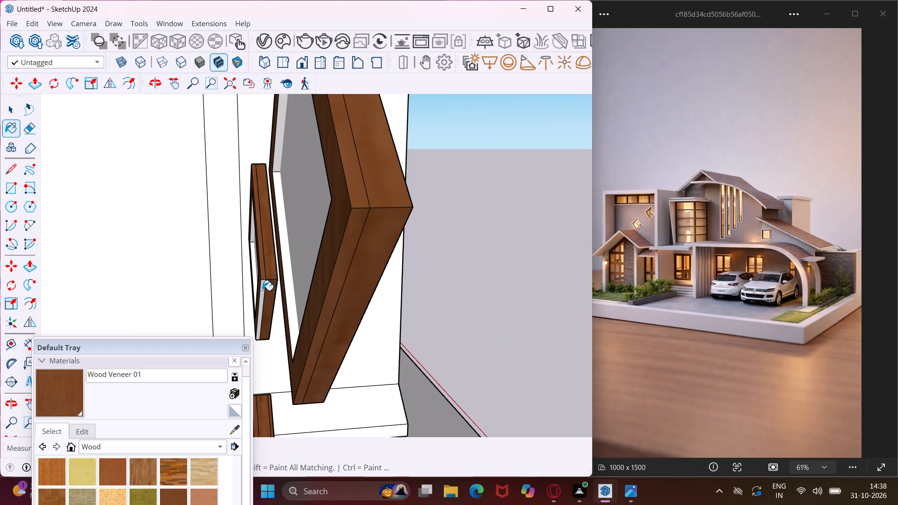
left_click(262, 290)
Paint the two inner faces on the far side of the higher diamond frame with Wood Veneer 01.
left_click(285, 276)
middle_click_drag(285, 276, 297, 284)
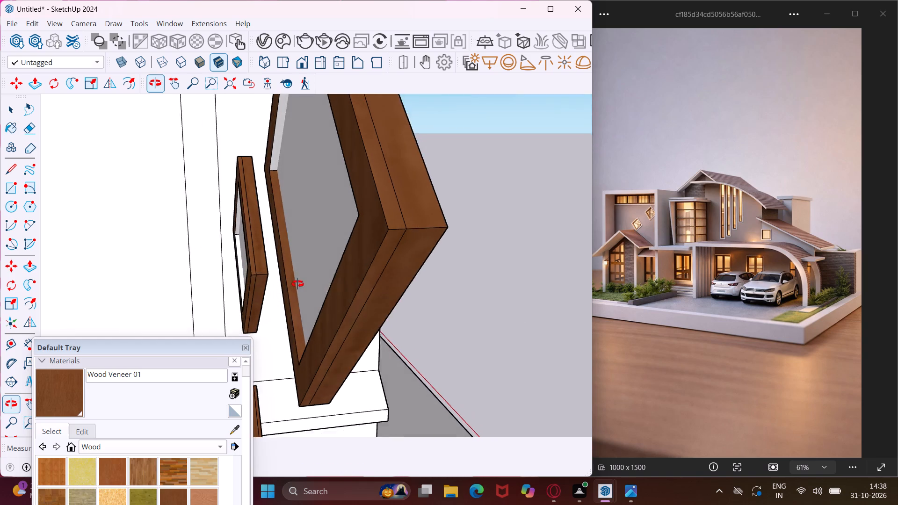
middle_click_drag(297, 284, 311, 294)
left_click(278, 135)
Paint both strips of the higher diamond frame's unpainted upper outer side with Wood Veneer 01.
middle_click_drag(278, 146, 599, 238)
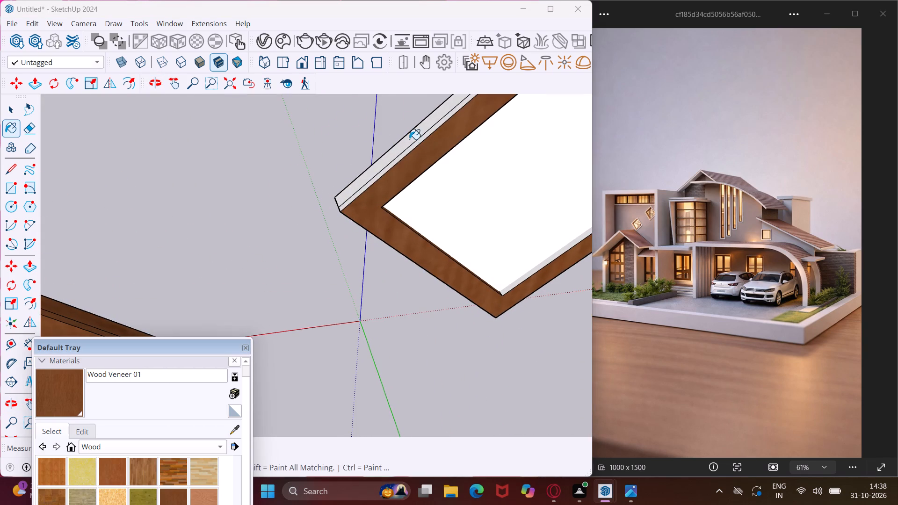
left_click(409, 139)
left_click(412, 147)
scroll(372, 184, "down", 5)
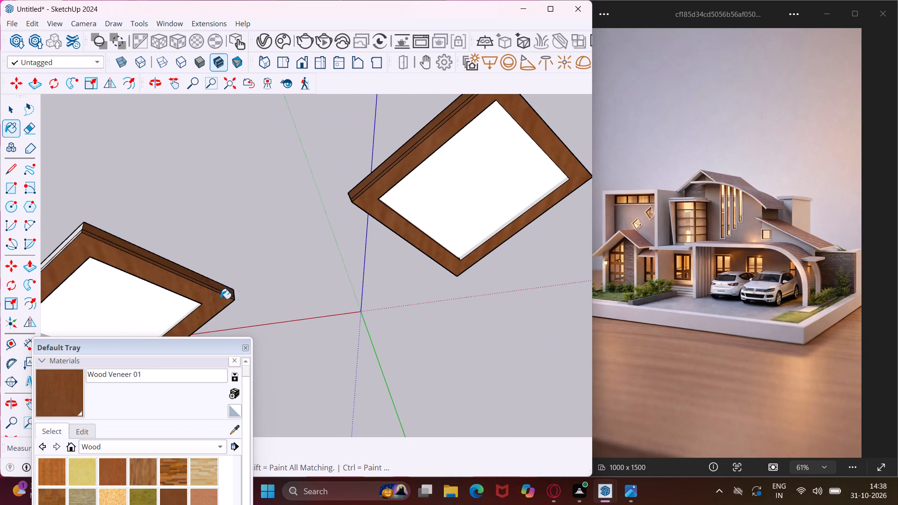
Paint the other two inner faces of the higher diamond frame with Wood Veneer 01.
scroll(551, 141, "up", 5)
middle_click_drag(536, 145, 550, 61)
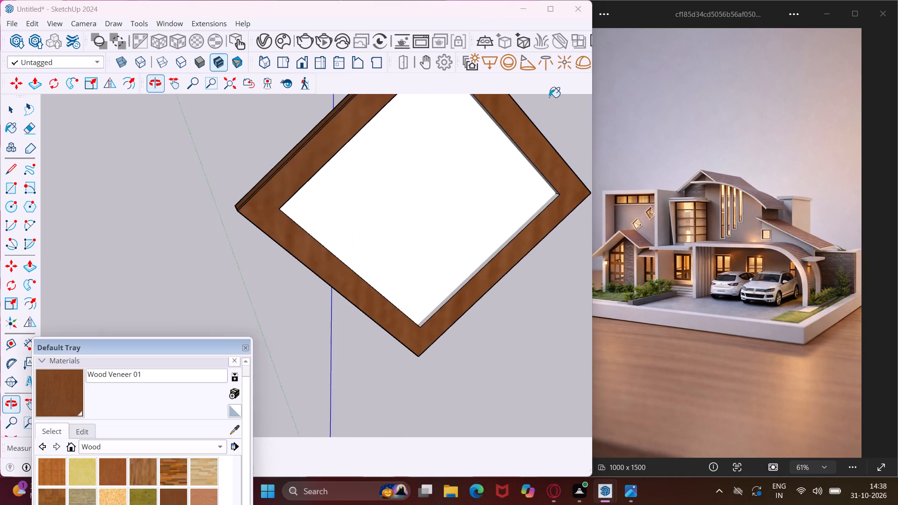
scroll(533, 187, "up", 9)
left_click(564, 212)
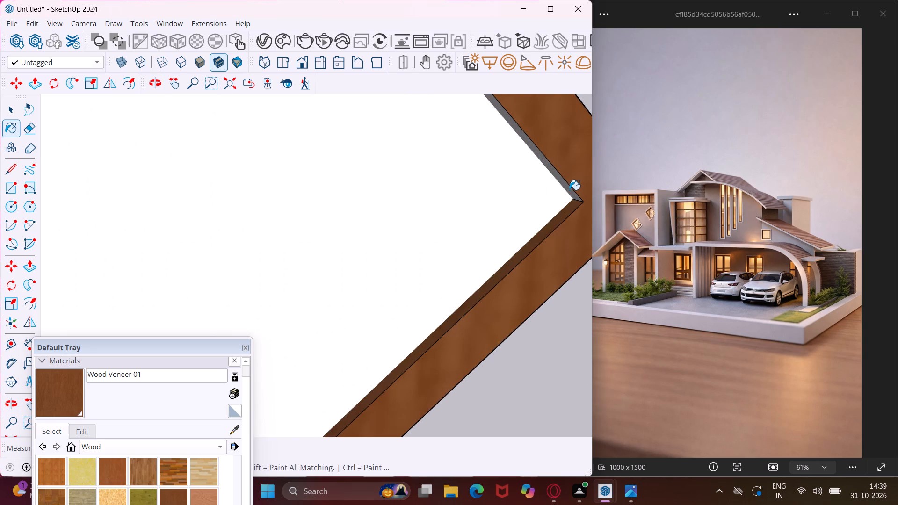
left_click(569, 190)
Paint the strips on the lower diamond frame's unpainted upper and lower outer sides with Wood Veneer 01.
scroll(533, 176, "down", 20)
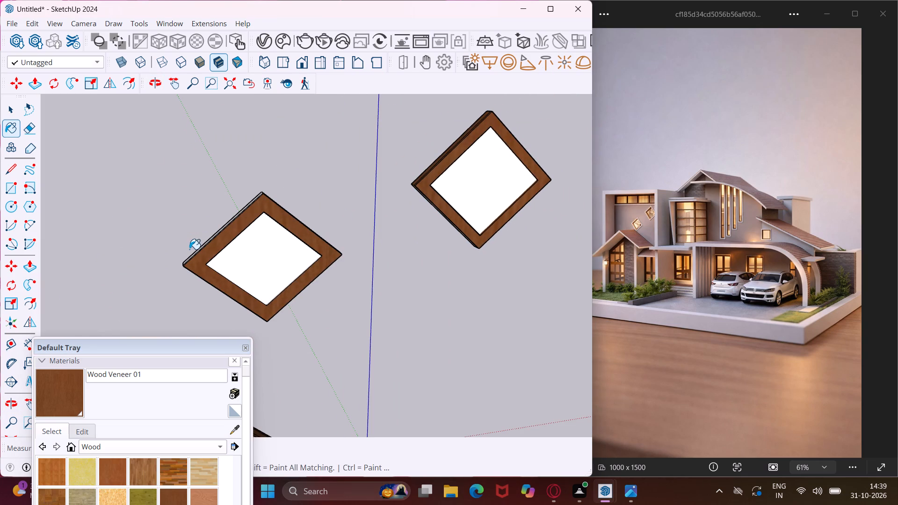
scroll(189, 249, "up", 6)
scroll(189, 249, "down", 4)
middle_click_drag(203, 255, 330, 274)
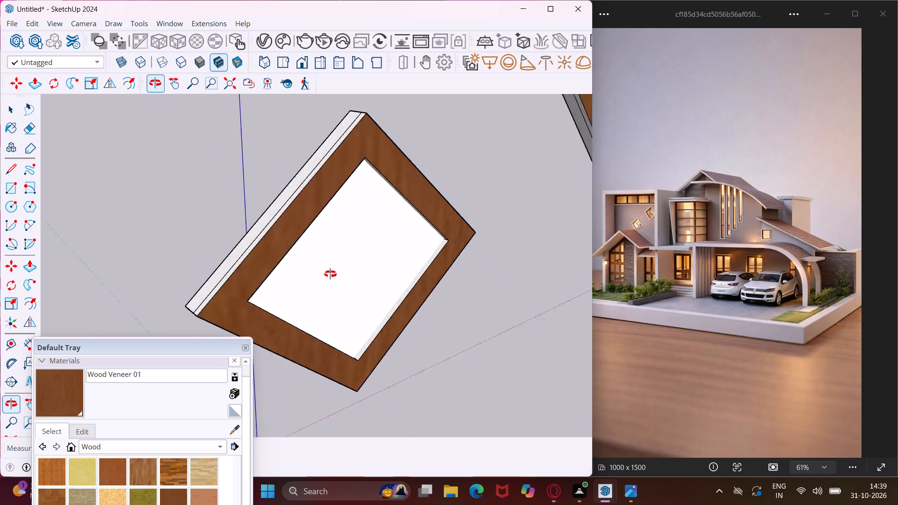
middle_click_drag(330, 274, 415, 266)
left_click(282, 253)
left_click(290, 275)
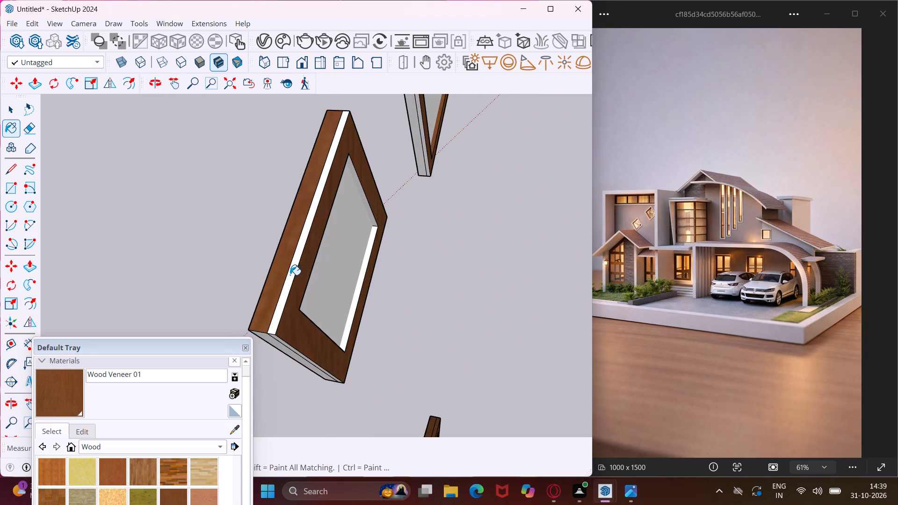
left_click(264, 336)
scroll(275, 340, "up", 4)
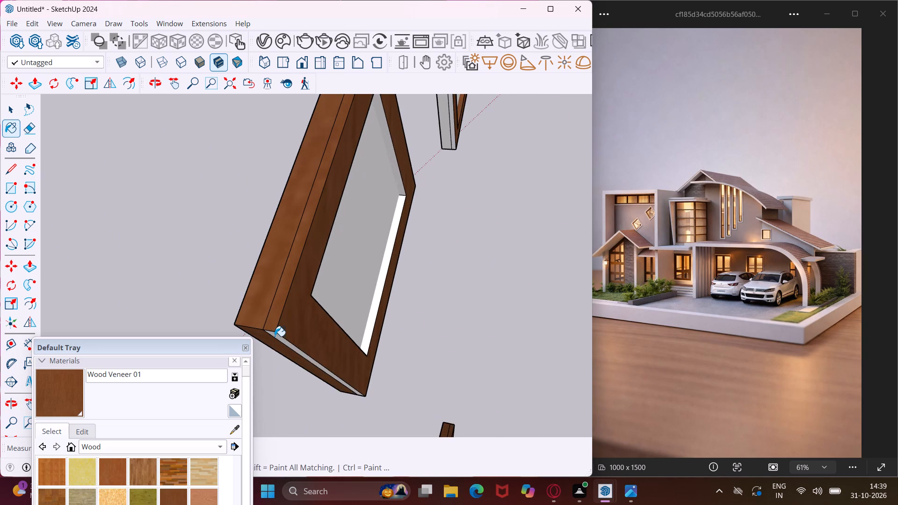
scroll(275, 336, "up", 4)
left_click(277, 331)
left_click(287, 347)
scroll(290, 347, "up", 4)
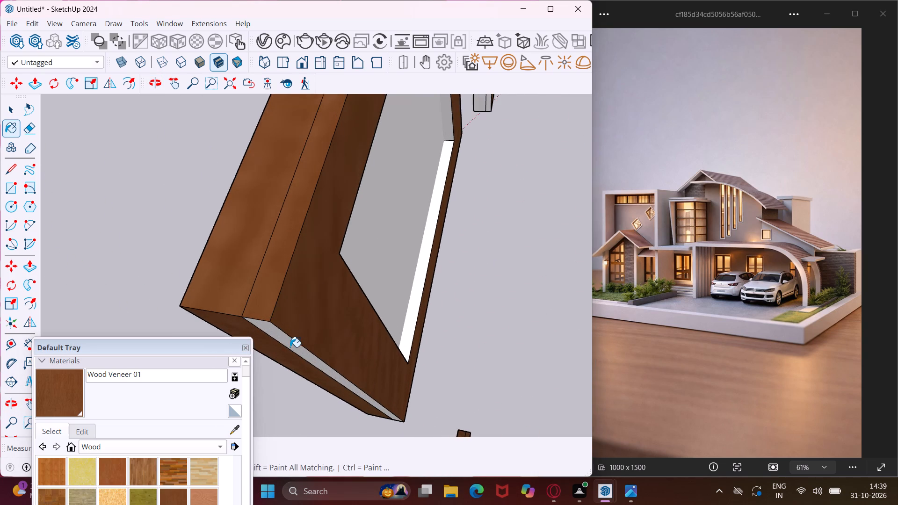
left_click(290, 345)
Paint all four inner faces of the lower diamond frame with Wood Veneer 01.
scroll(403, 312, "up", 5)
left_click(429, 306)
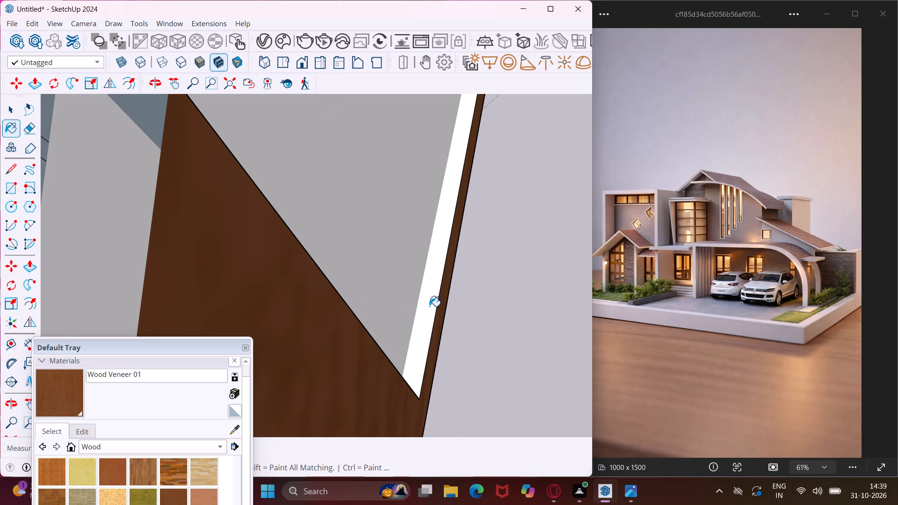
scroll(421, 302, "down", 6)
middle_click_drag(405, 300, 148, 260)
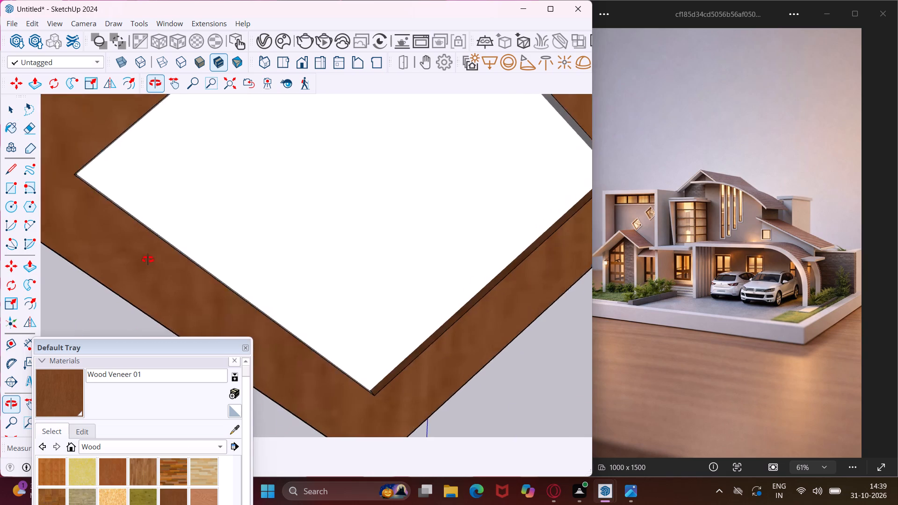
middle_click_drag(148, 260, 49, 264)
scroll(100, 245, "up", 4)
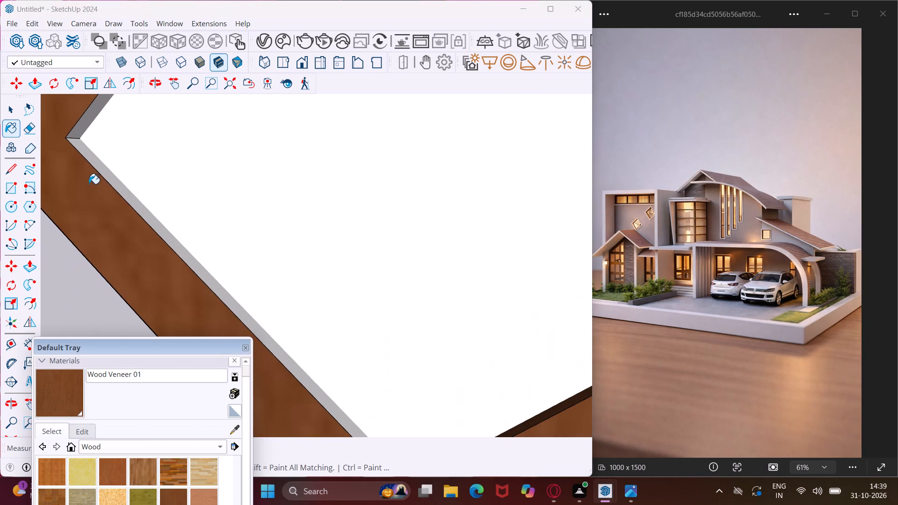
left_click(81, 127)
left_click(93, 160)
scroll(79, 156, "down", 2)
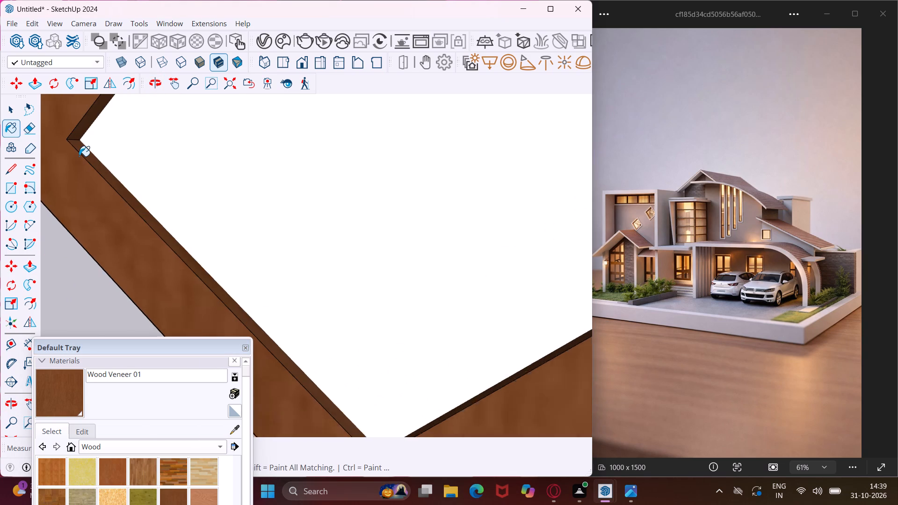
scroll(79, 156, "down", 10)
middle_click_drag(79, 157, 422, 167)
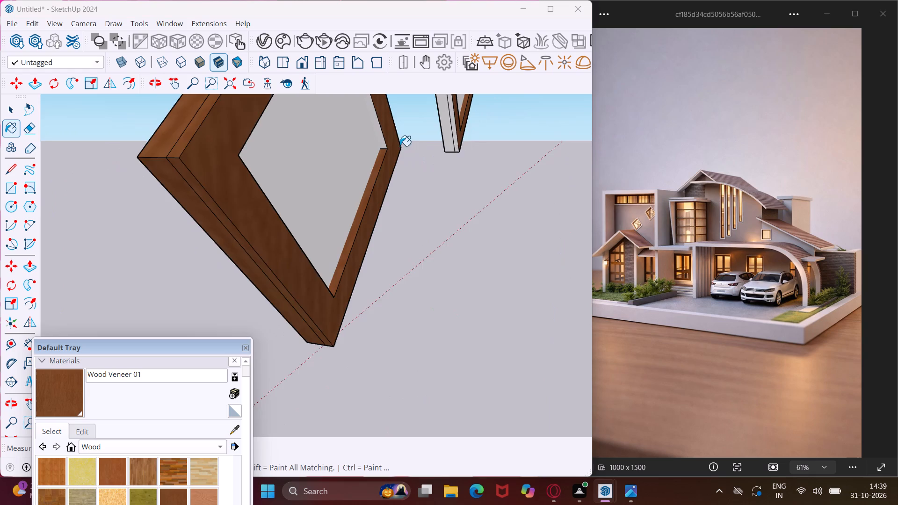
scroll(390, 139, "up", 5)
left_click(378, 137)
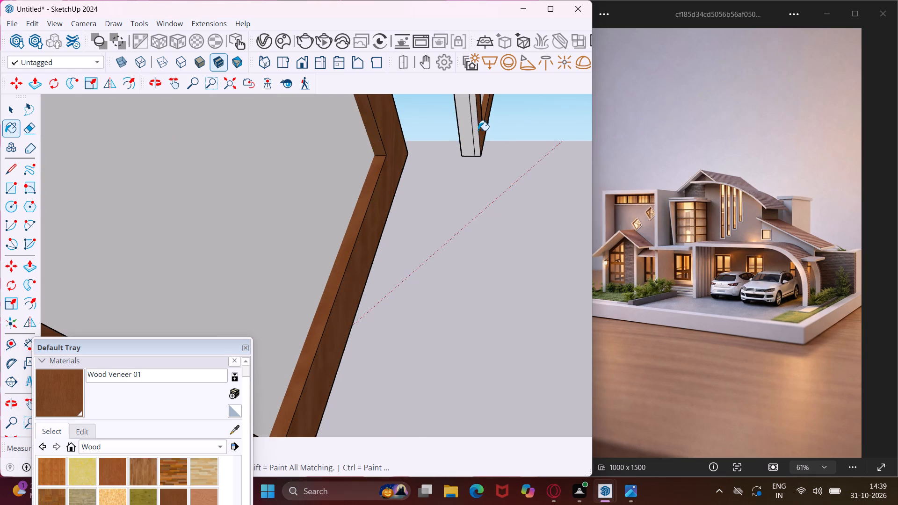
Paint both strips of the higher diamond frame's unpainted lower outer side with Wood Veneer 01.
left_click(467, 123)
left_click(474, 124)
scroll(466, 147, "down", 7)
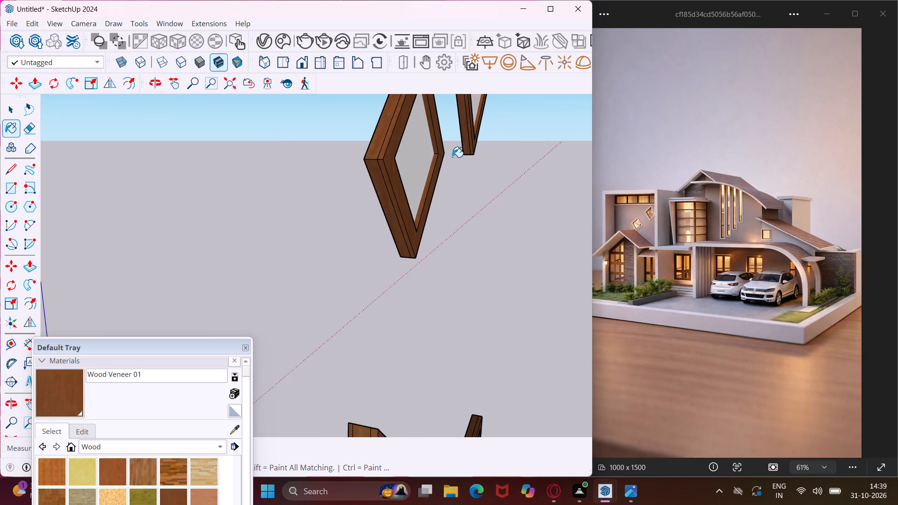
Paint the unpainted inner strips on two adjoining sides of the diamond window frame with Wood Veneer 01.
middle_click_drag(350, 187, 553, 224)
scroll(415, 135, "up", 3)
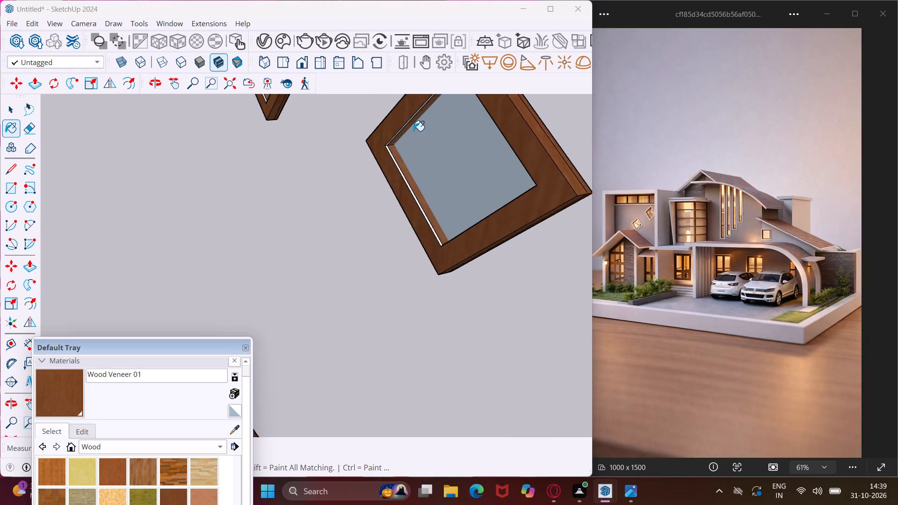
scroll(413, 131, "up", 17)
left_click(385, 129)
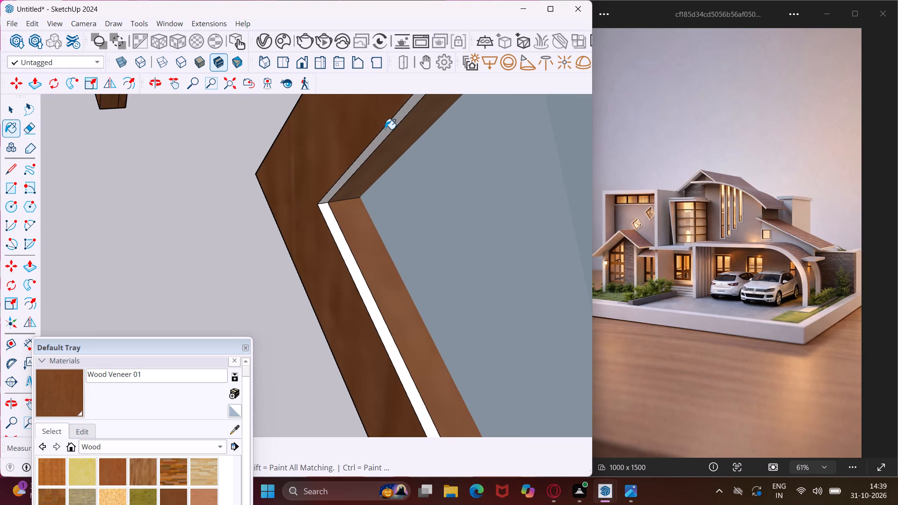
left_click(333, 228)
Paint the two unpainted inner strips meeting at the side corner of the higher diamond frame with Wood Veneer 01.
scroll(233, 195, "down", 7)
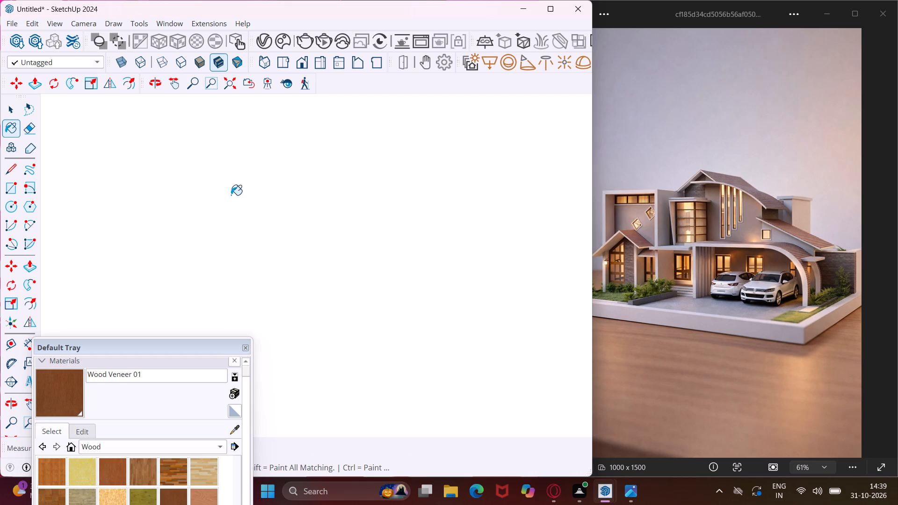
middle_click_drag(231, 195, 652, 216)
scroll(460, 185, "down", 8)
scroll(289, 221, "down", 7)
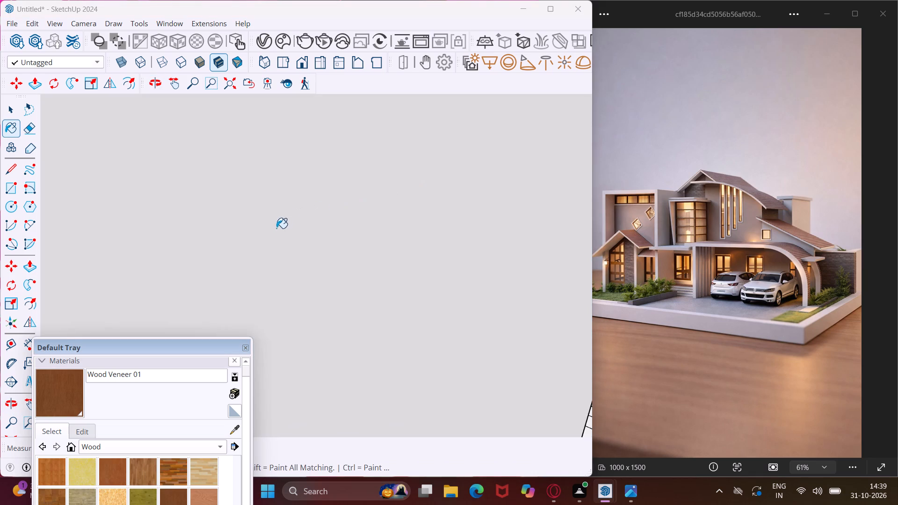
scroll(268, 229, "down", 8)
scroll(252, 235, "down", 15)
scroll(216, 244, "down", 14)
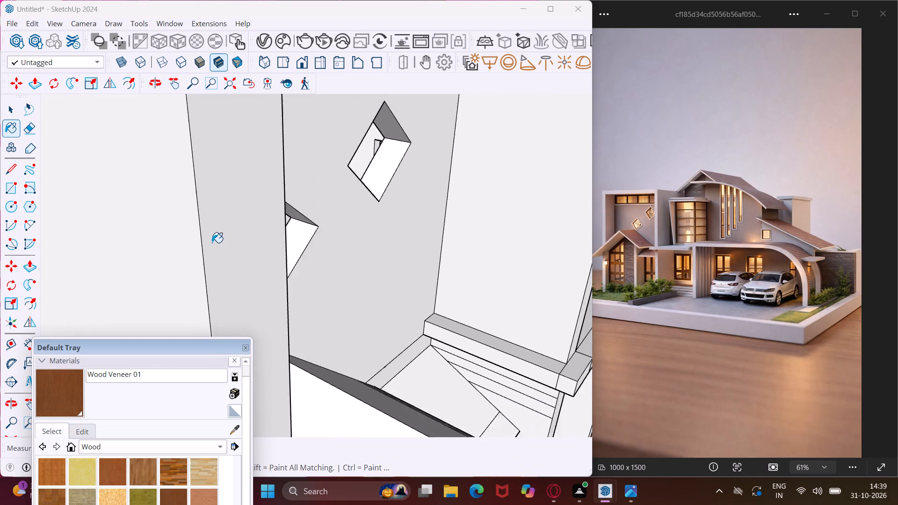
scroll(212, 243, "down", 15)
scroll(210, 241, "down", 18)
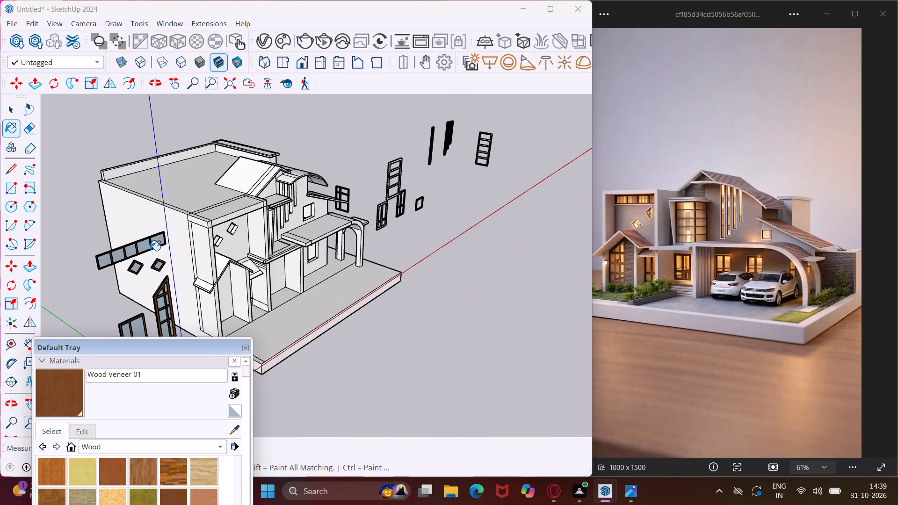
scroll(126, 262, "up", 19)
middle_click_drag(150, 269, 169, 228)
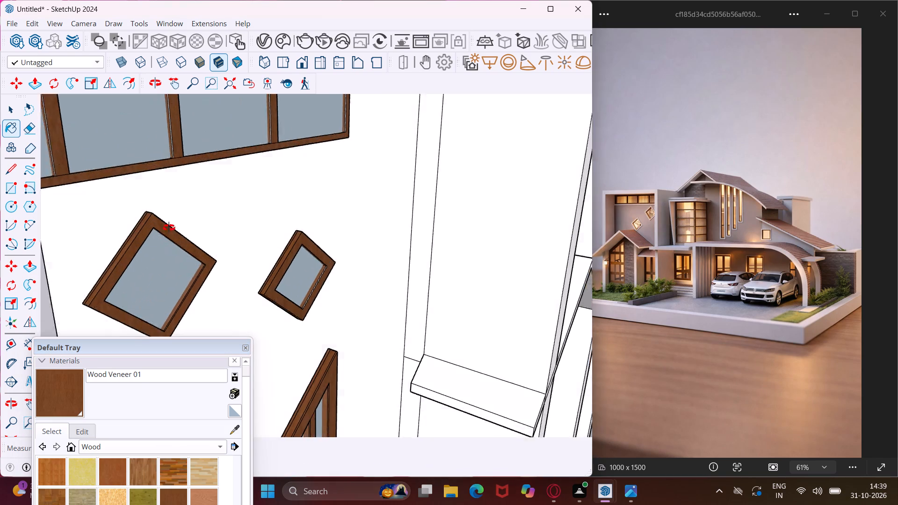
middle_click_drag(169, 228, 467, 190)
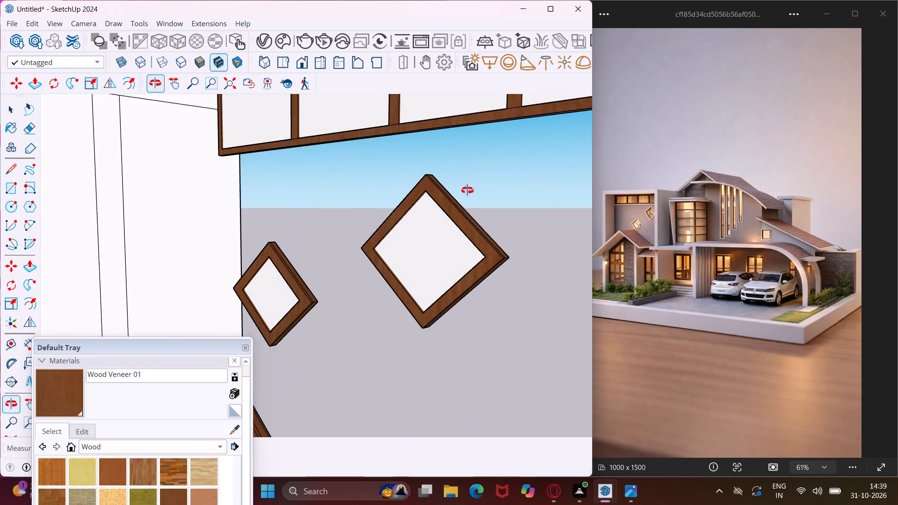
middle_click_drag(467, 190, 124, 157)
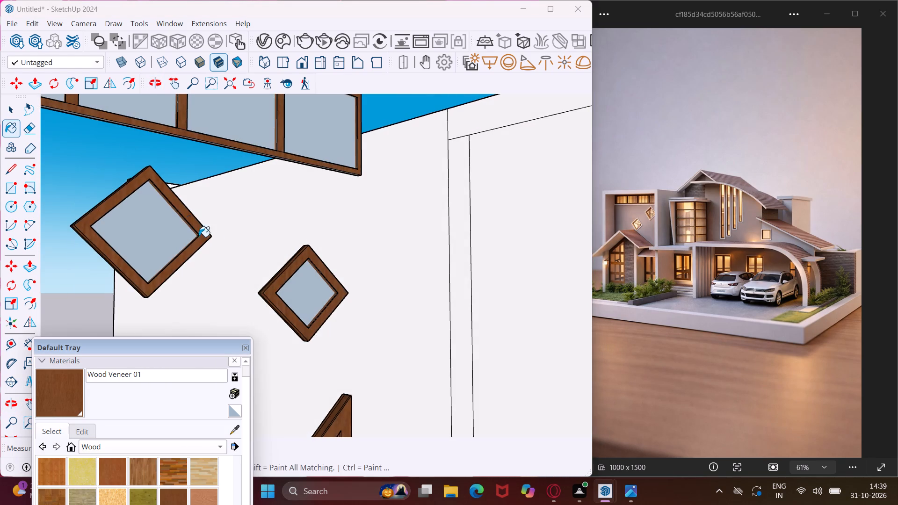
scroll(288, 269, "up", 6)
scroll(332, 278, "up", 15)
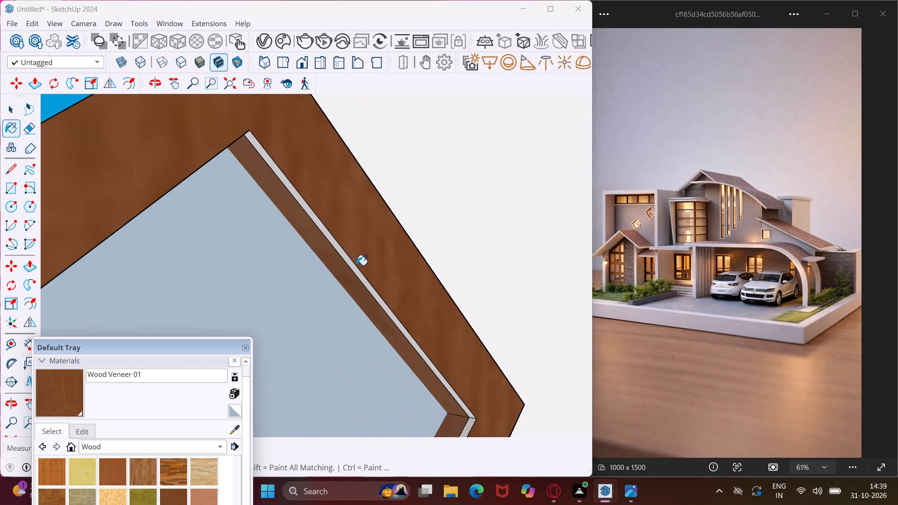
left_click(353, 265)
scroll(380, 308, "down", 6)
scroll(420, 385, "up", 4)
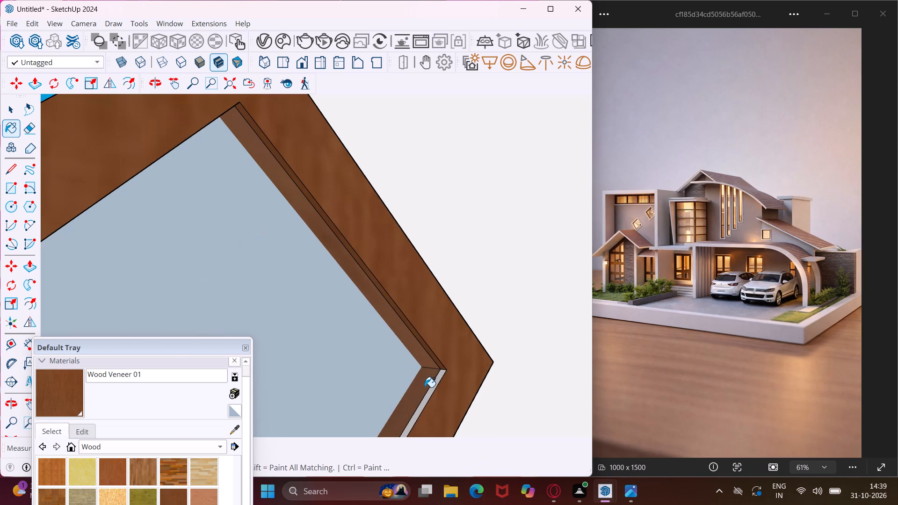
left_click(440, 379)
scroll(444, 313, "down", 6)
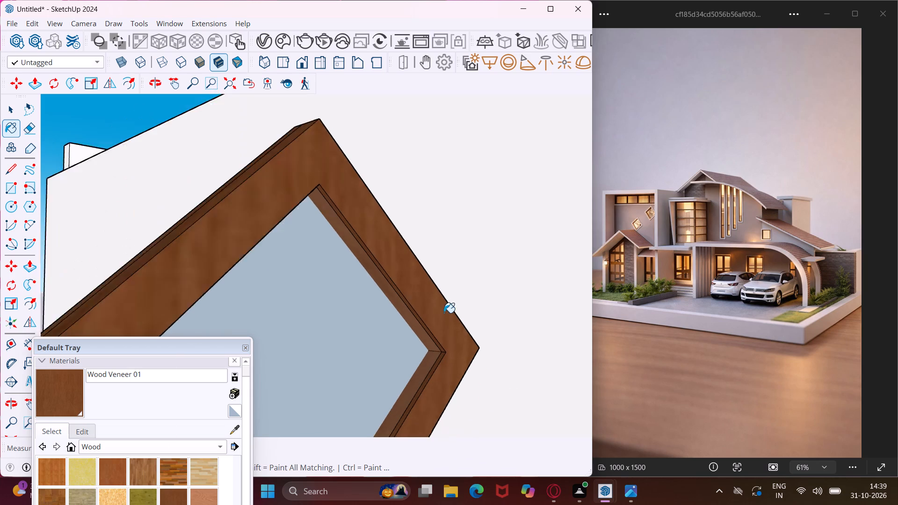
scroll(444, 313, "down", 6)
Paint both strips of the five-pane window frame's lower outer side with Wood Veneer 01.
middle_click_drag(440, 342, 355, 121)
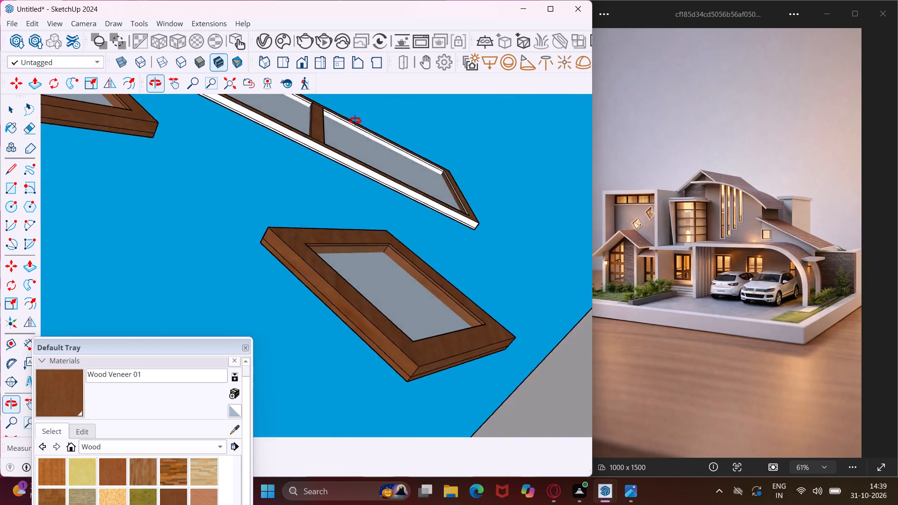
middle_click_drag(355, 121, 305, 115)
scroll(304, 145, "up", 10)
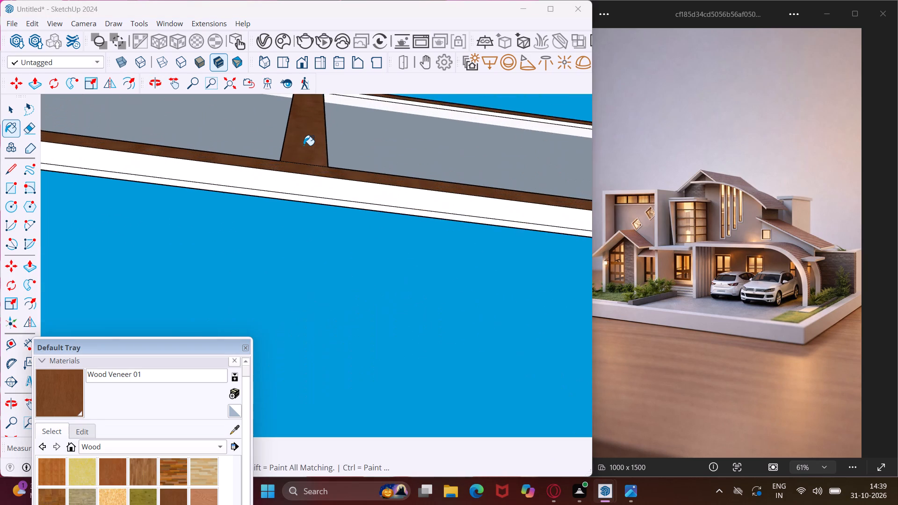
scroll(304, 145, "up", 7)
left_click(290, 227)
left_click(287, 259)
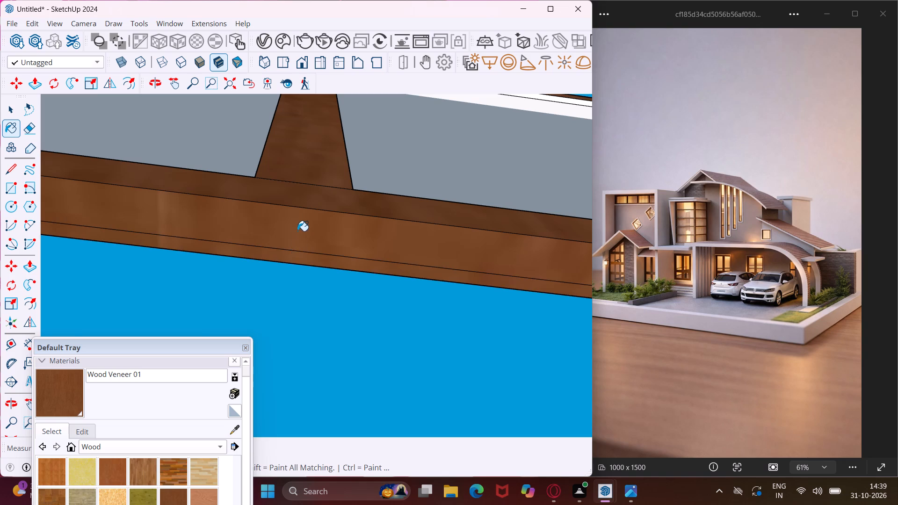
Paint the front inner strips above two adjacent panes and along a divider of the five-pane frame with Wood Veneer 01.
middle_click_drag(299, 219, 279, 251)
scroll(268, 235, "down", 16)
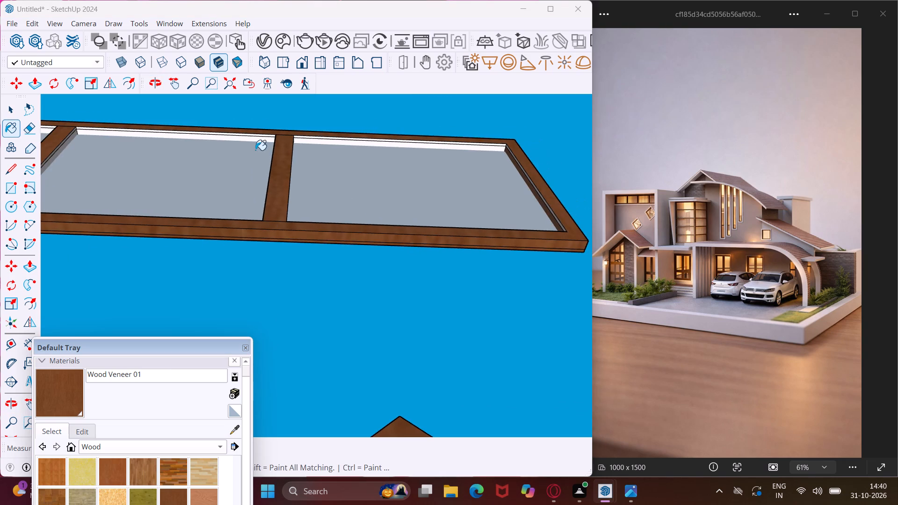
scroll(226, 119, "up", 6)
scroll(226, 119, "down", 4)
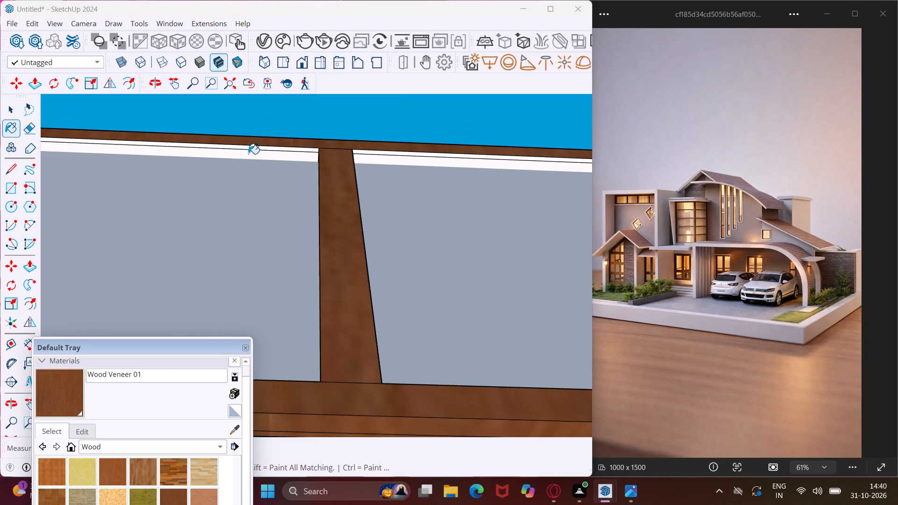
scroll(260, 148, "up", 4)
left_click(268, 148)
left_click(421, 155)
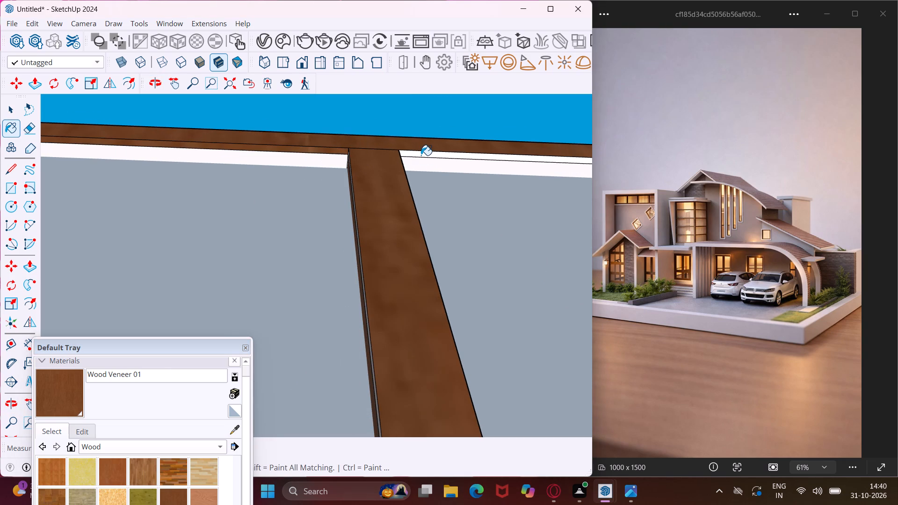
scroll(394, 139, "down", 8)
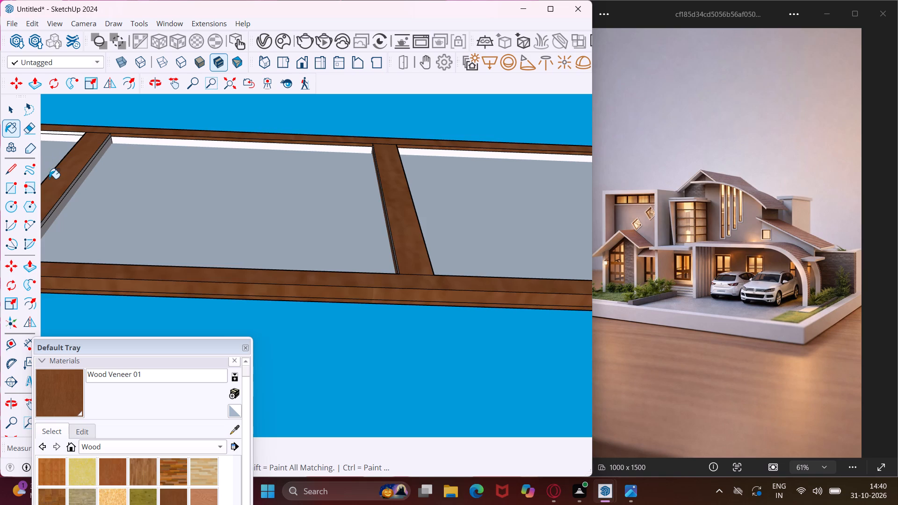
scroll(62, 177, "up", 8)
left_click(90, 174)
Paint the white vertical strips on two dividers and the end upright of the five-pane frame with Wood Veneer 01.
scroll(88, 167, "down", 3)
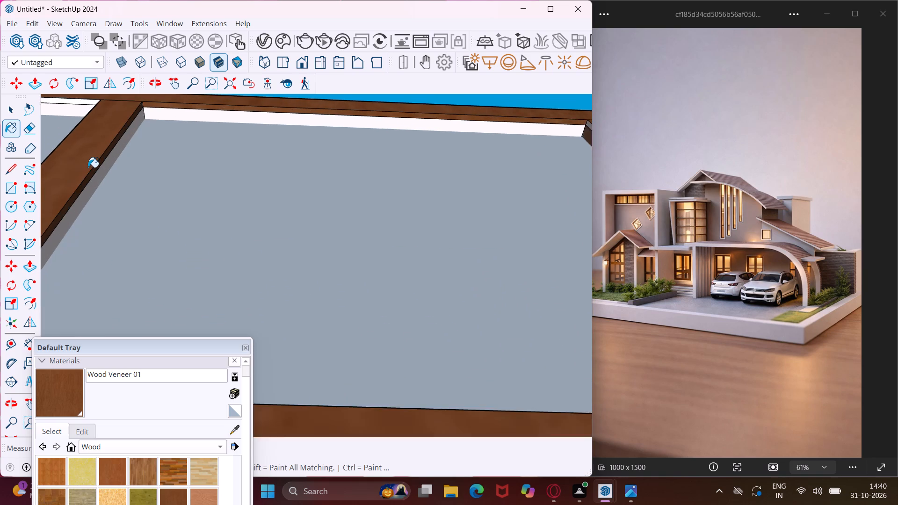
scroll(88, 167, "down", 3)
middle_click_drag(88, 167, 278, 247)
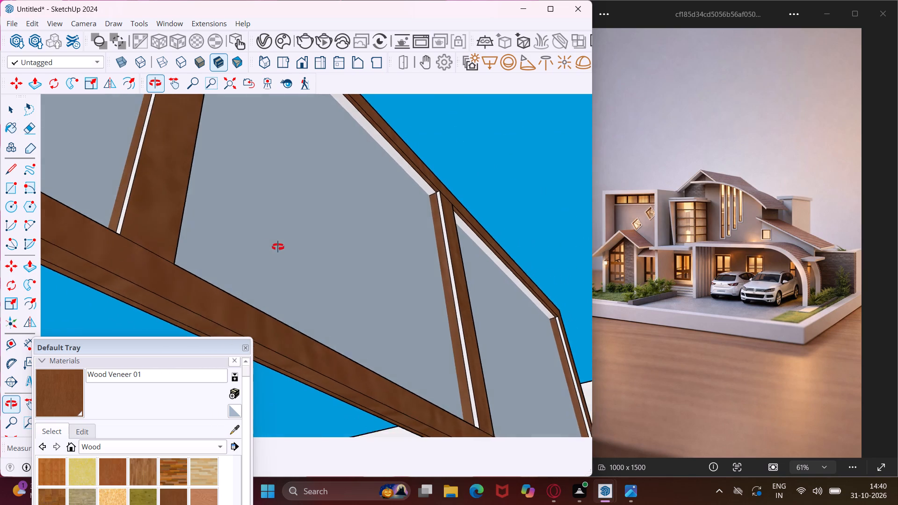
middle_click_drag(278, 247, 288, 260)
scroll(171, 245, "up", 3)
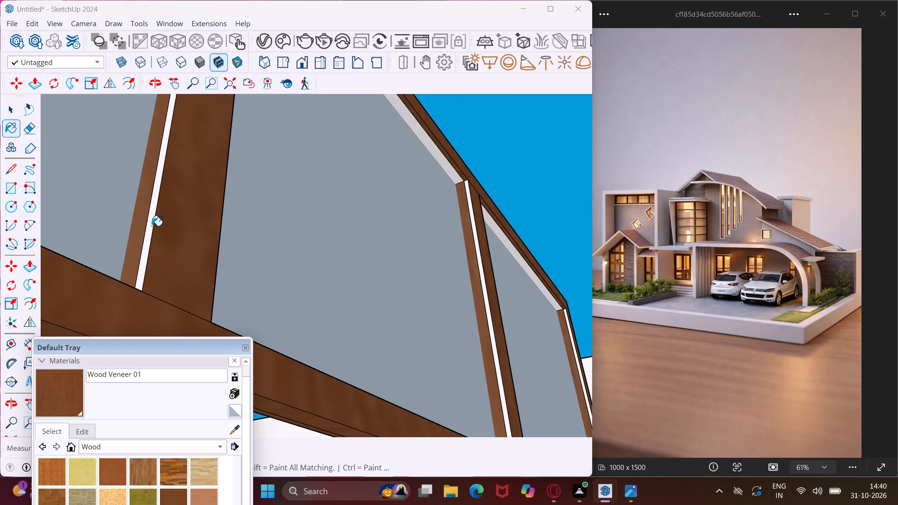
left_click(152, 225)
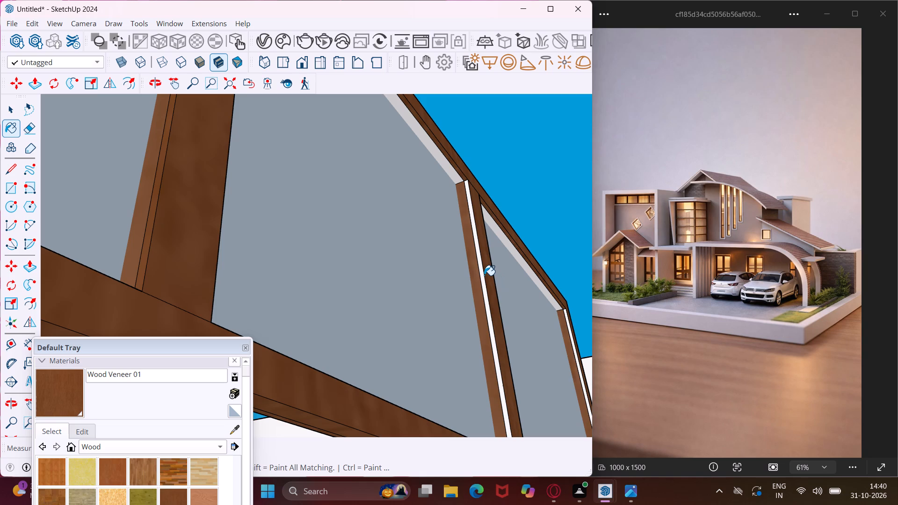
scroll(484, 274, "up", 3)
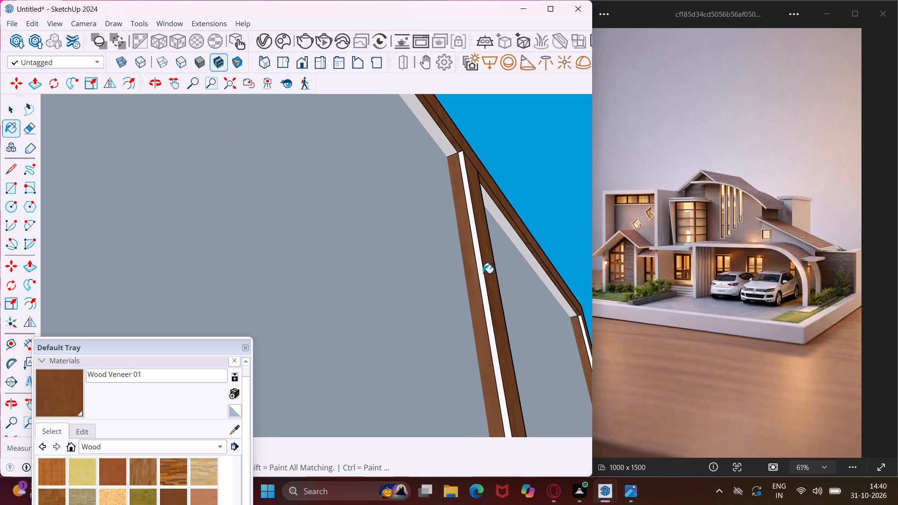
left_click(483, 273)
scroll(446, 253, "down", 5)
scroll(563, 352, "up", 5)
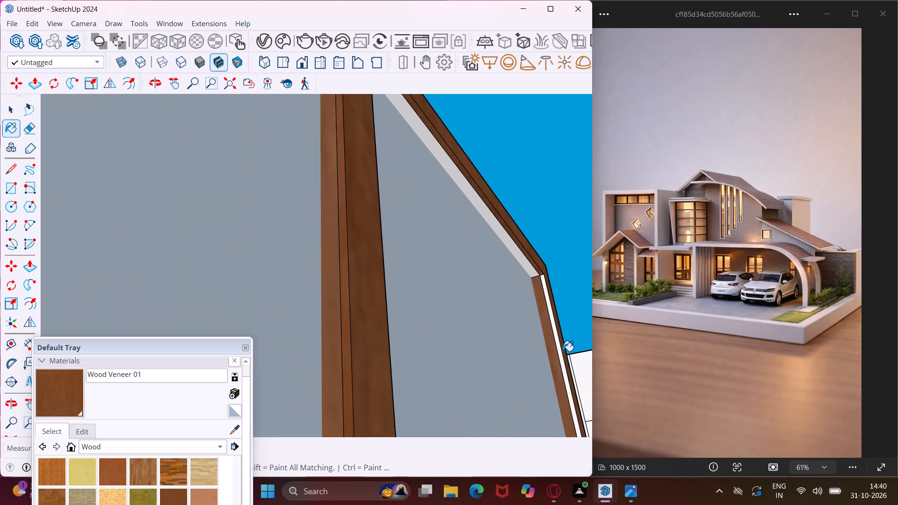
scroll(563, 351, "up", 4)
left_click(554, 332)
Paint the five-pane frame's remaining white divider strip and the front upper strips of its two adjoining panes with Wood Veneer 01.
scroll(550, 298, "down", 3)
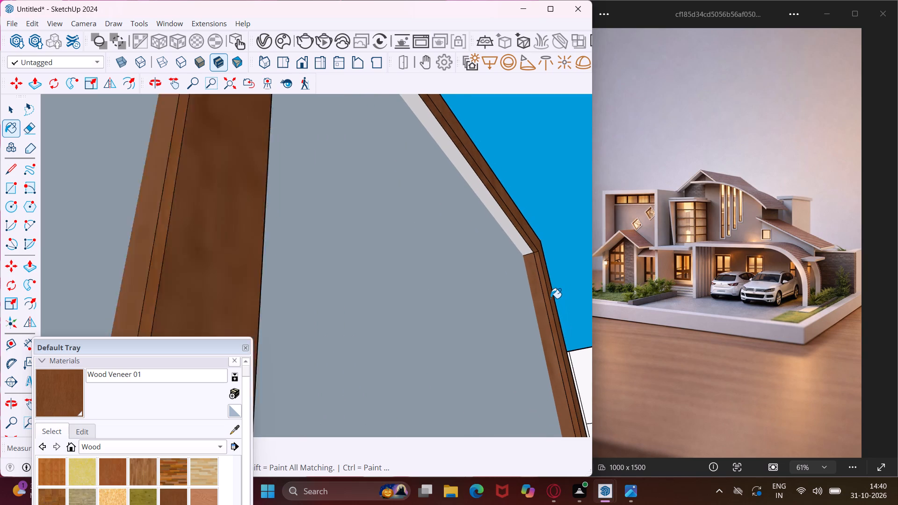
scroll(550, 298, "down", 11)
middle_click_drag(433, 288, 439, 349)
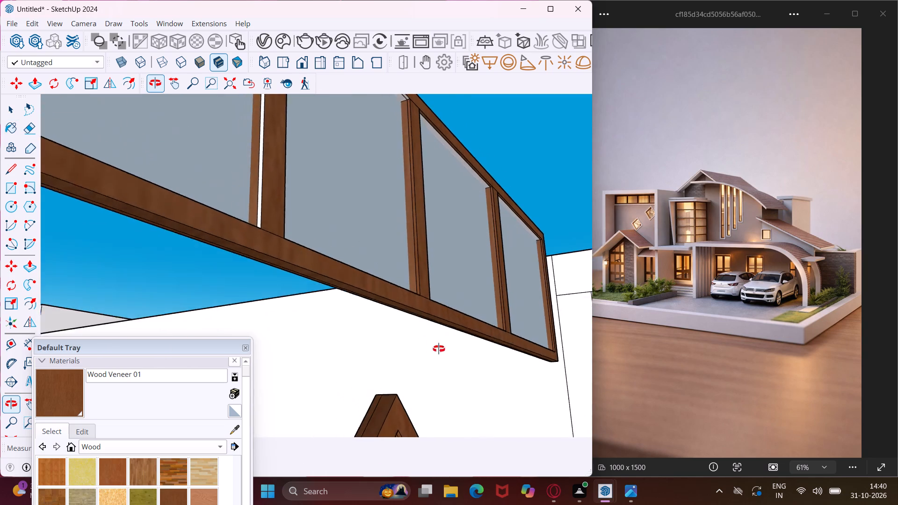
middle_click_drag(439, 349, 440, 355)
scroll(440, 355, "down", 5)
scroll(403, 298, "up", 2)
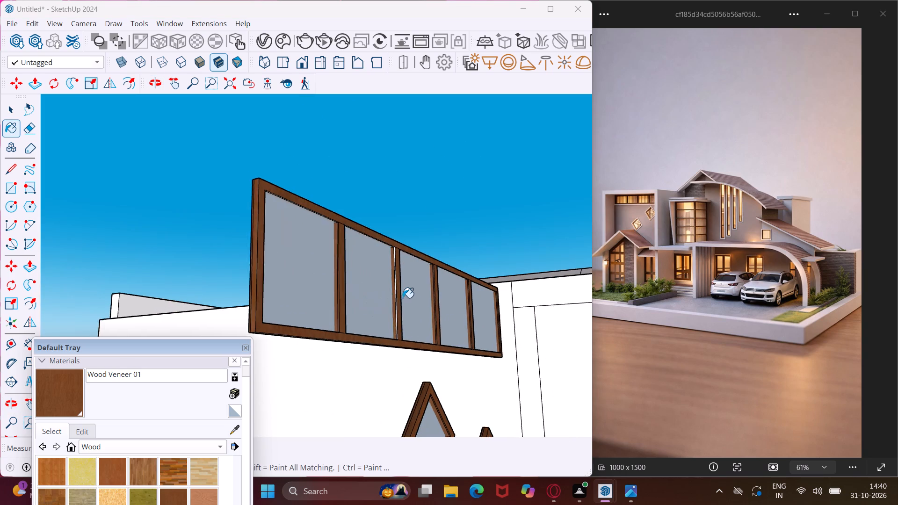
scroll(403, 298, "up", 11)
scroll(396, 225, "up", 4)
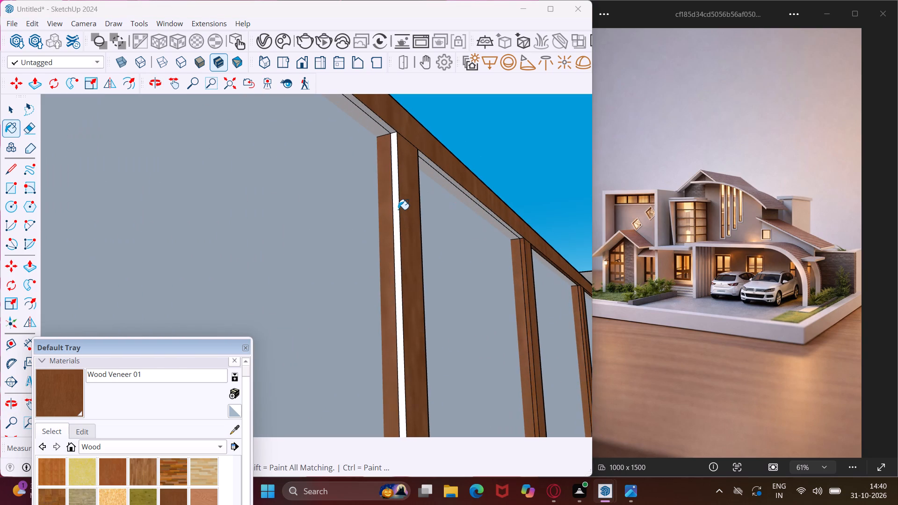
left_click(398, 209)
left_click(389, 131)
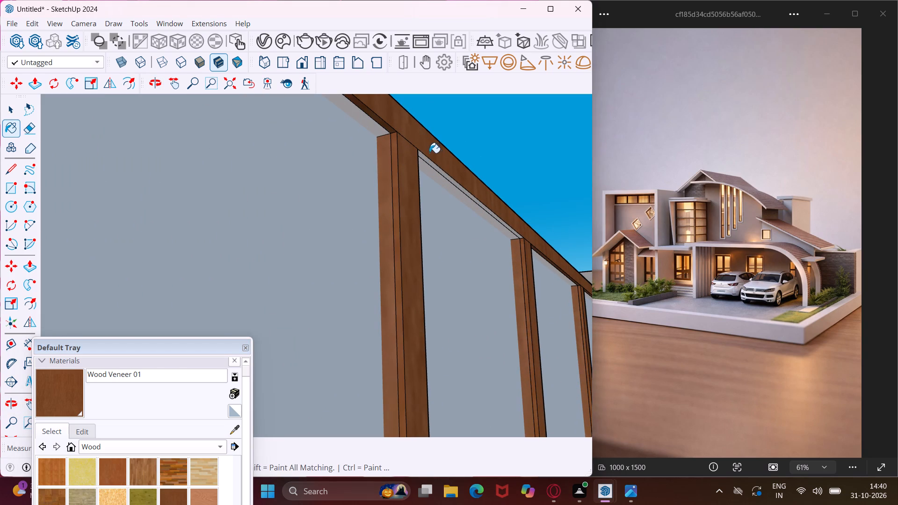
left_click(433, 166)
Paint the front lower inner strips of the five-pane frame's panes with Wood Veneer 01.
middle_click_drag(433, 166, 433, 172)
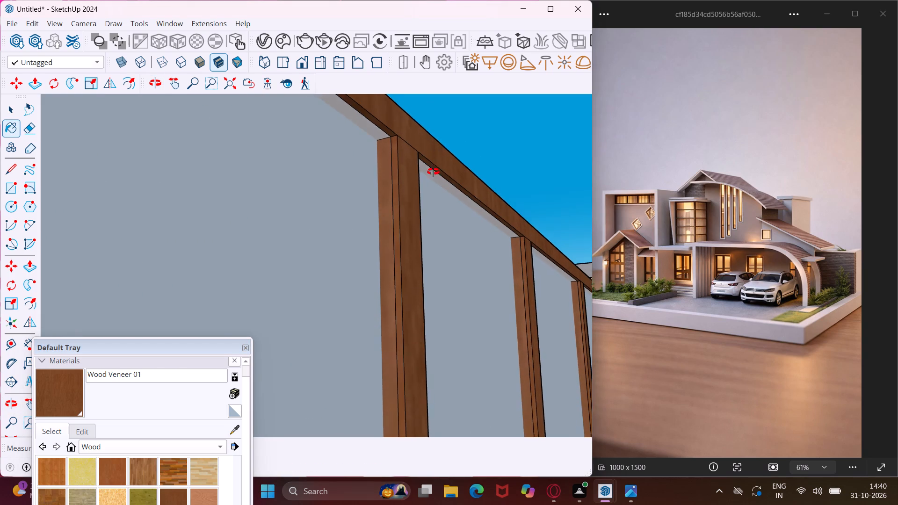
middle_click_drag(433, 172, 461, 267)
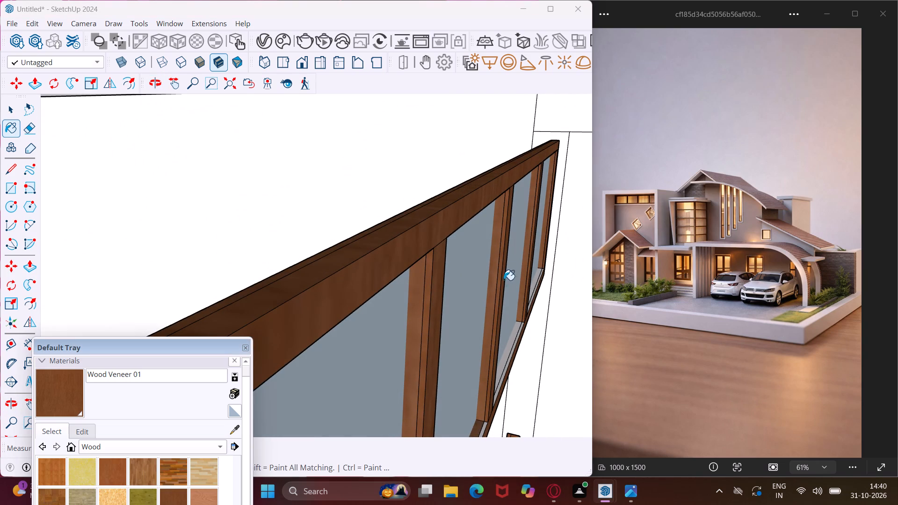
scroll(485, 428, "up", 2)
left_click(485, 428)
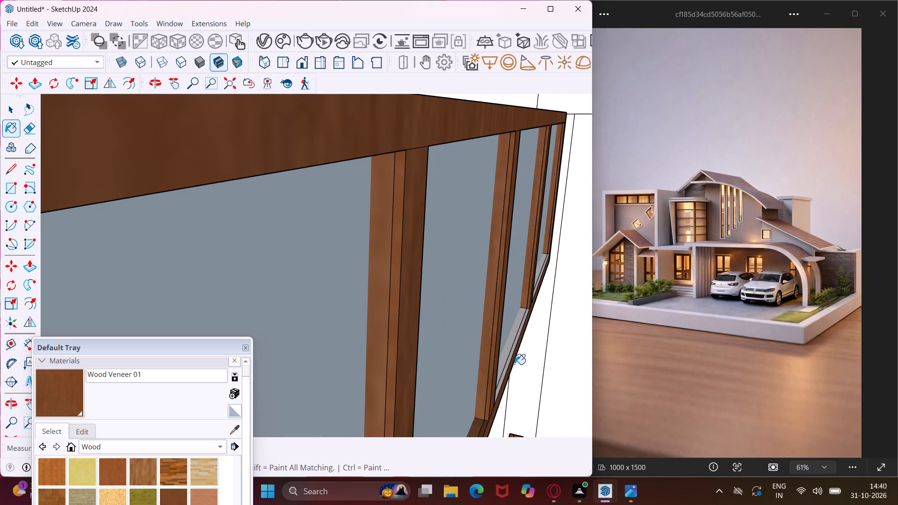
left_click(511, 355)
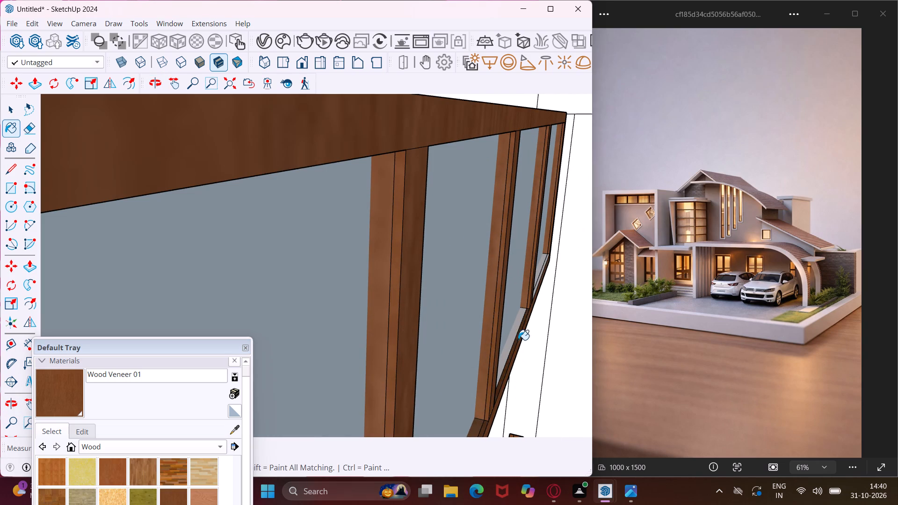
scroll(551, 270, "up", 7)
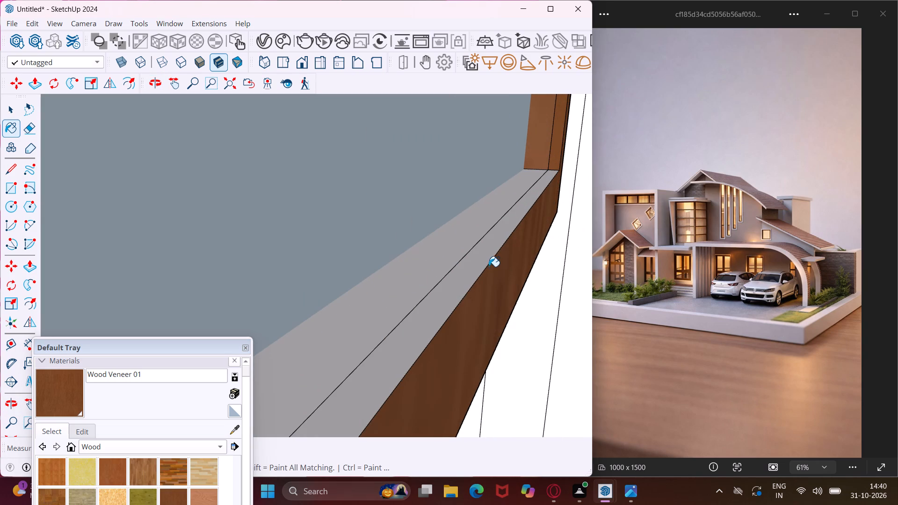
left_click(489, 260)
Paint the lower inner strip of the end pane nearest the wall, on the five-pane frame's back side, with Wood Veneer 01.
scroll(489, 260, "down", 15)
scroll(489, 260, "down", 14)
scroll(491, 261, "down", 12)
scroll(413, 360, "up", 5)
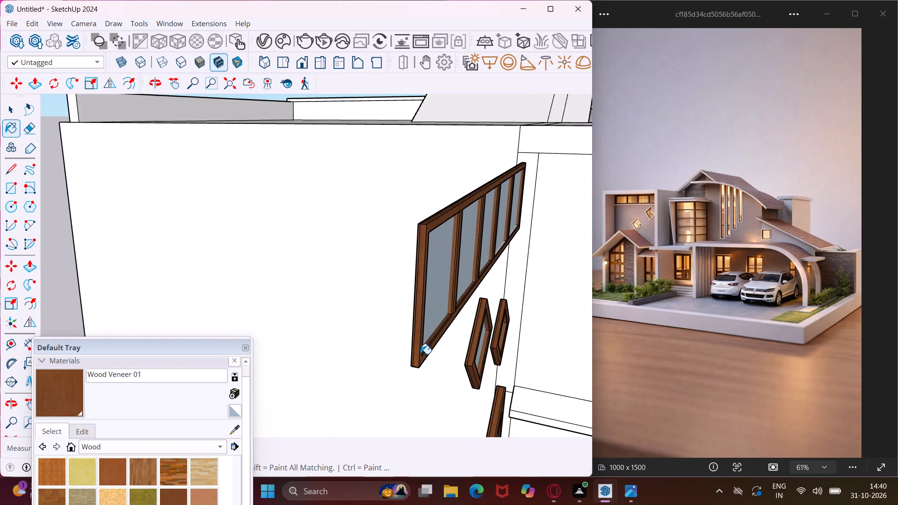
scroll(421, 353, "up", 18)
middle_click_drag(426, 351, 501, 368)
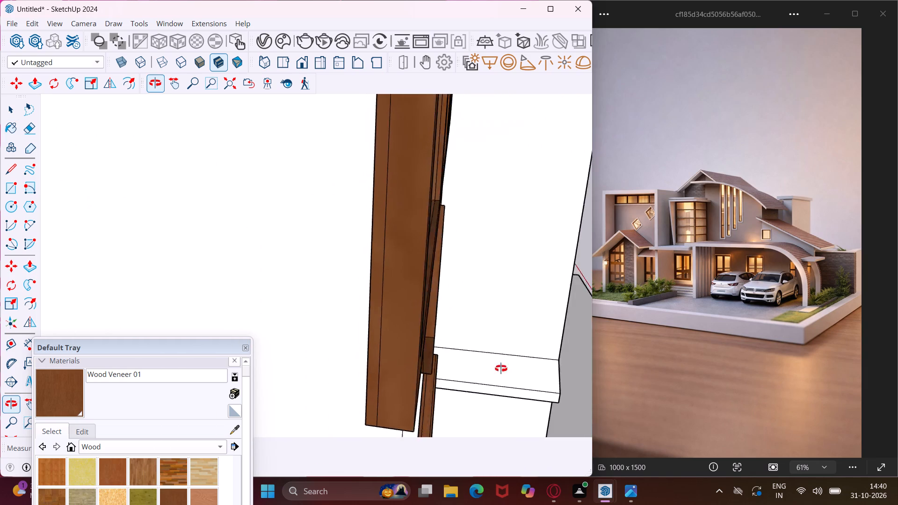
middle_click_drag(501, 368, 632, 374)
scroll(402, 367, "down", 10)
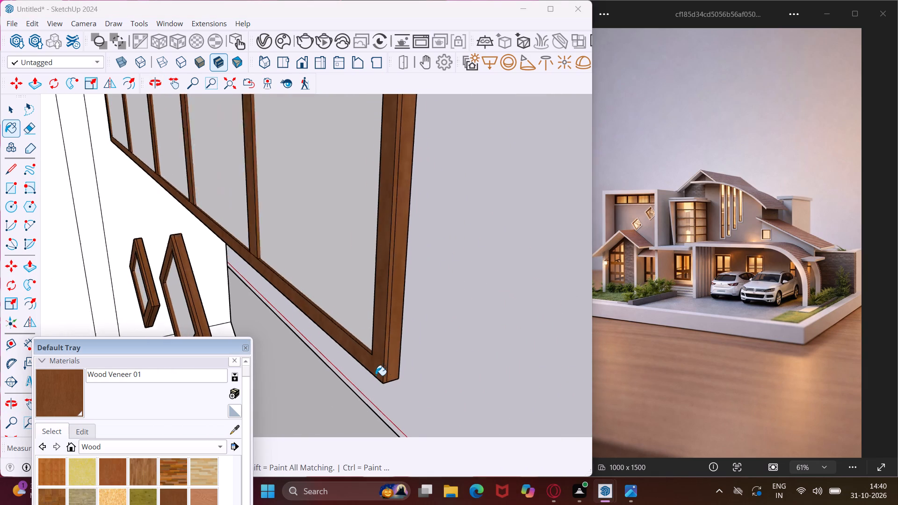
scroll(376, 375, "down", 7)
scroll(216, 224, "up", 11)
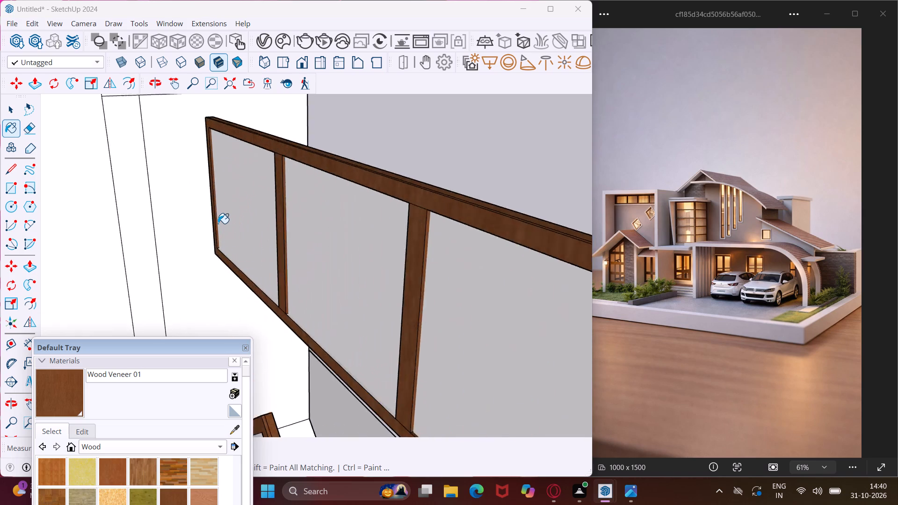
scroll(218, 224, "up", 9)
left_click(223, 302)
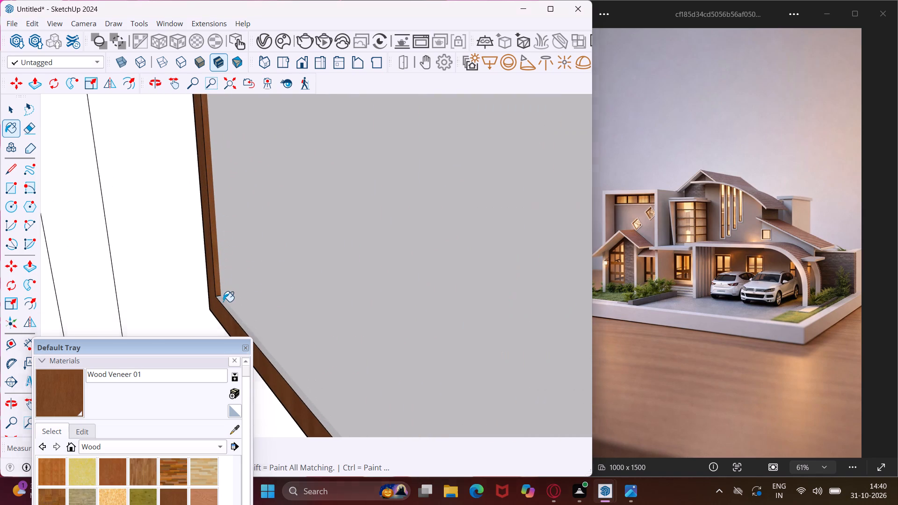
Paint the lower inner strip of the adjacent pane on the frame's back side with Wood Veneer 01.
scroll(192, 253, "down", 7)
scroll(286, 388, "up", 3)
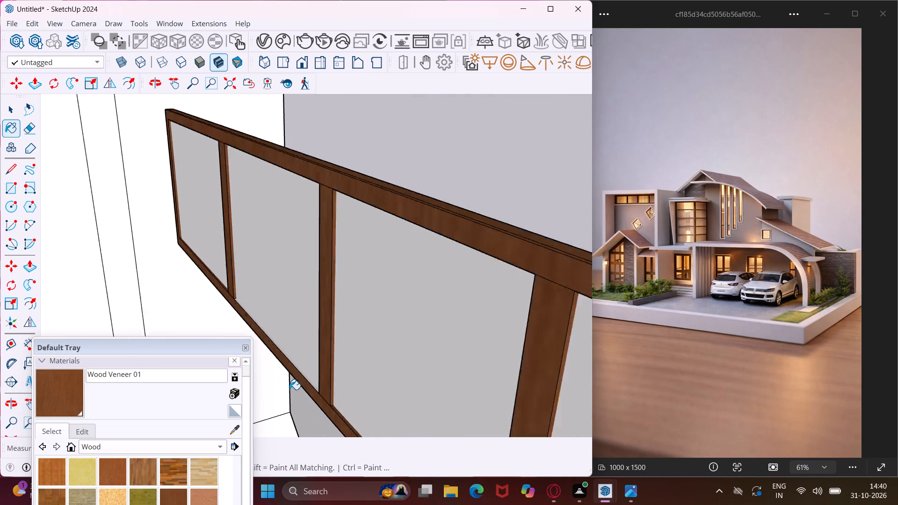
scroll(290, 390, "up", 2)
scroll(310, 396, "down", 4)
scroll(306, 384, "up", 13)
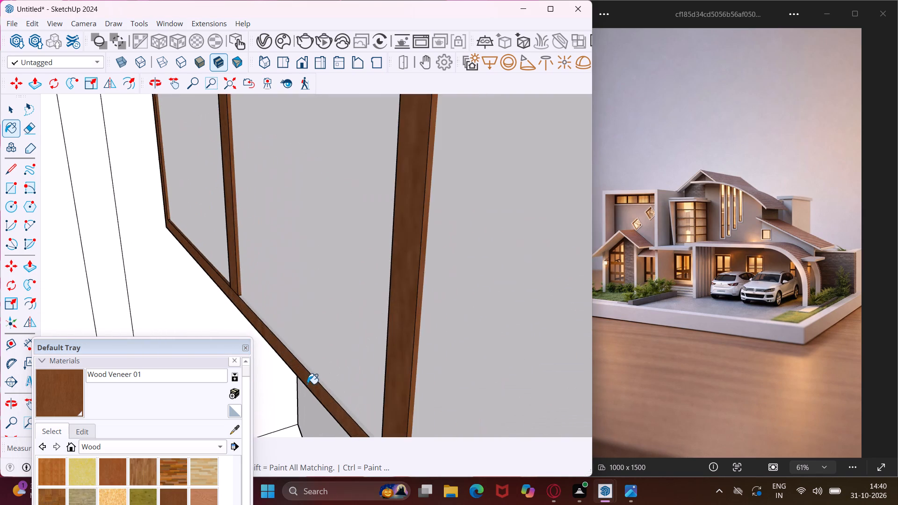
scroll(312, 384, "up", 4)
left_click(317, 377)
left_click(320, 377)
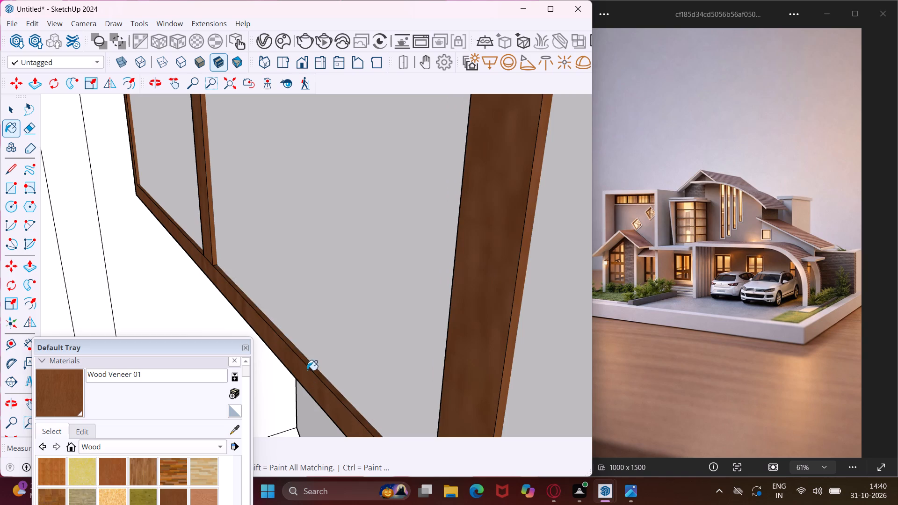
Paint the back upper inner strips of two adjacent panes and the side strip of the divider between them with Wood Veneer 01.
scroll(270, 326, "down", 14)
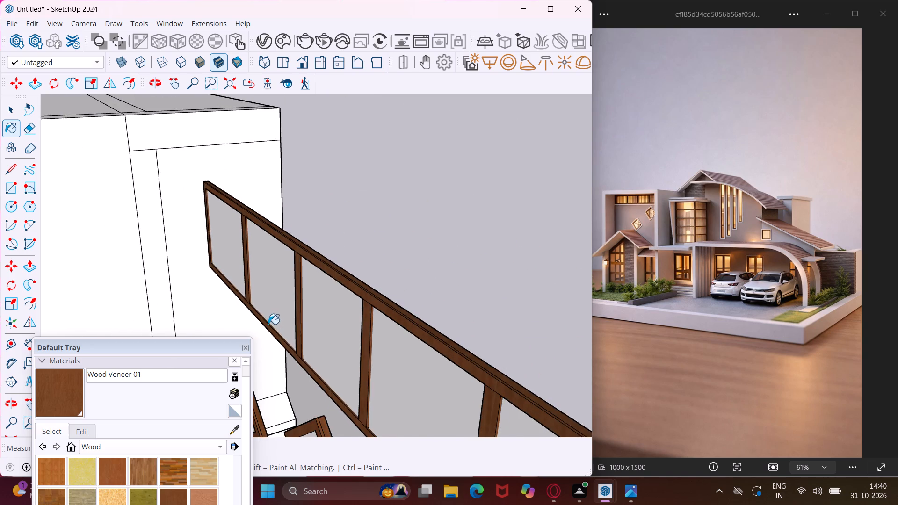
scroll(268, 324, "down", 2)
scroll(355, 426, "up", 7)
scroll(359, 416, "down", 3)
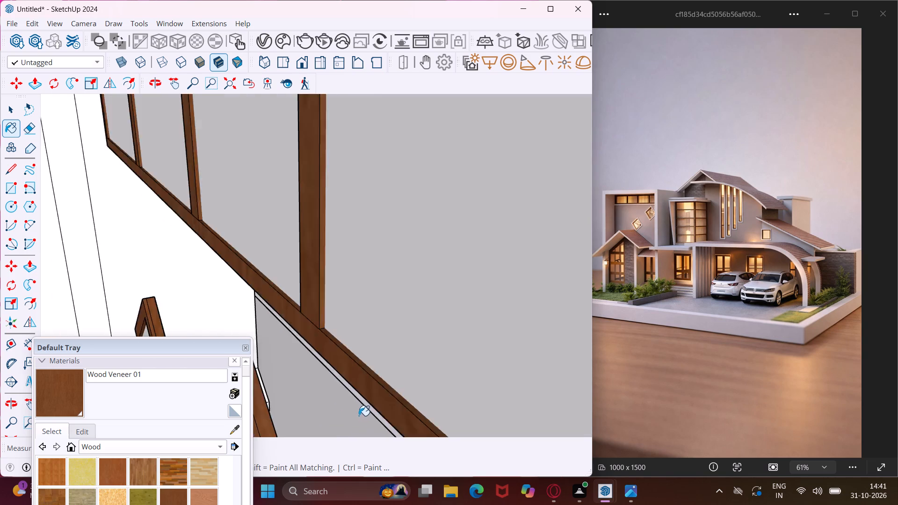
scroll(323, 361, "up", 8)
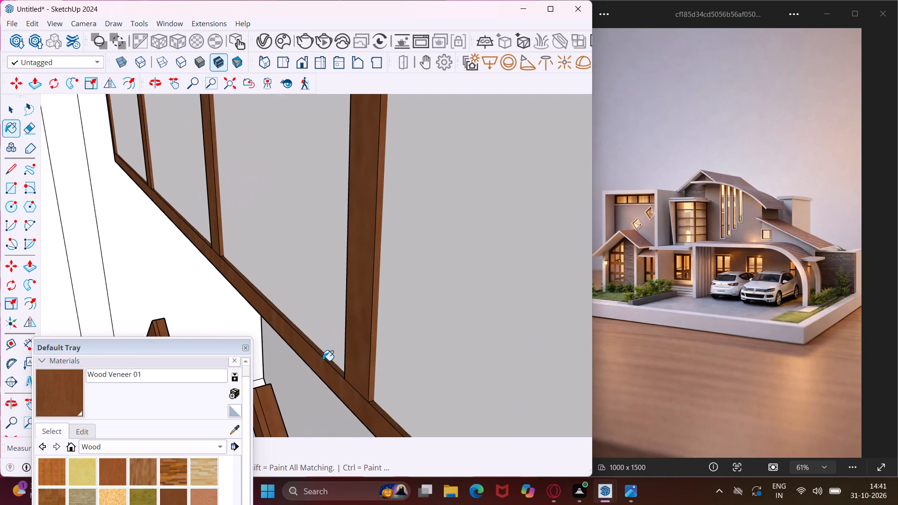
scroll(323, 361, "down", 5)
middle_click_drag(327, 355, 307, 241)
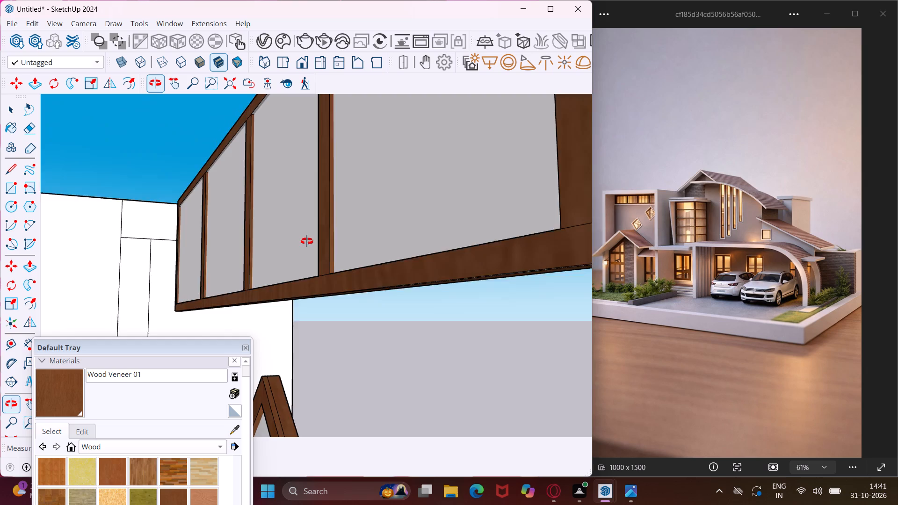
middle_click_drag(307, 241, 387, 184)
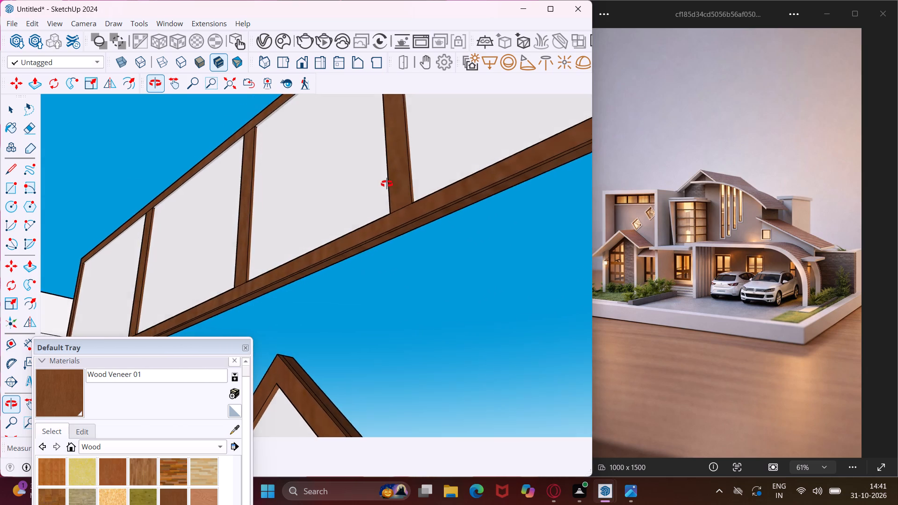
middle_click_drag(387, 184, 401, 180)
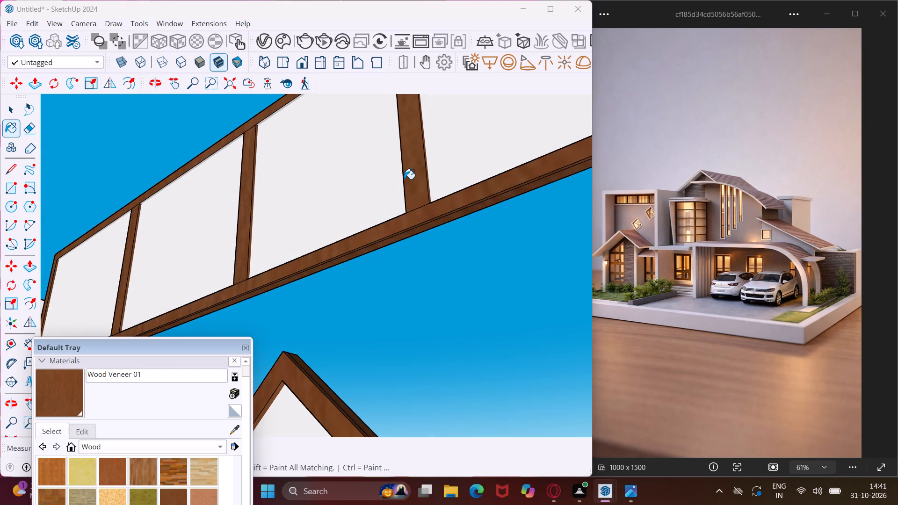
scroll(223, 139, "up", 12)
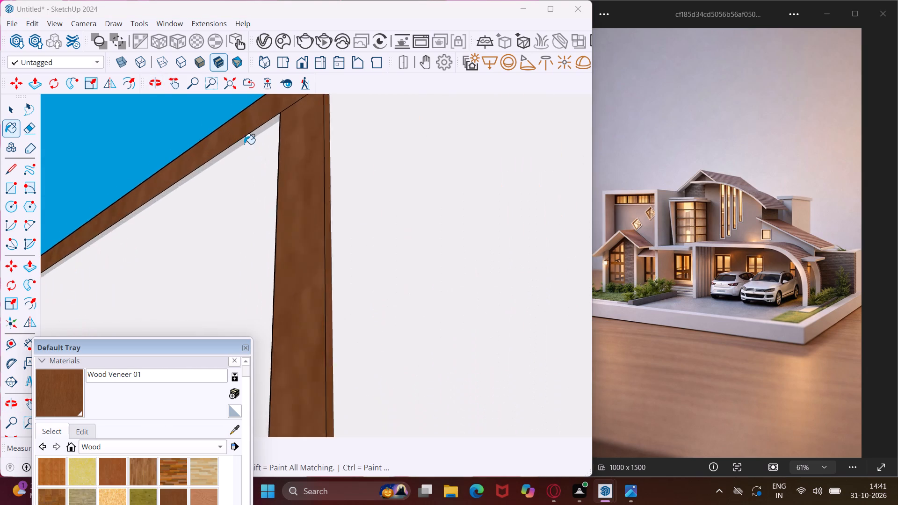
scroll(244, 144, "up", 7)
left_click(263, 124)
middle_click_drag(275, 123, 527, 166)
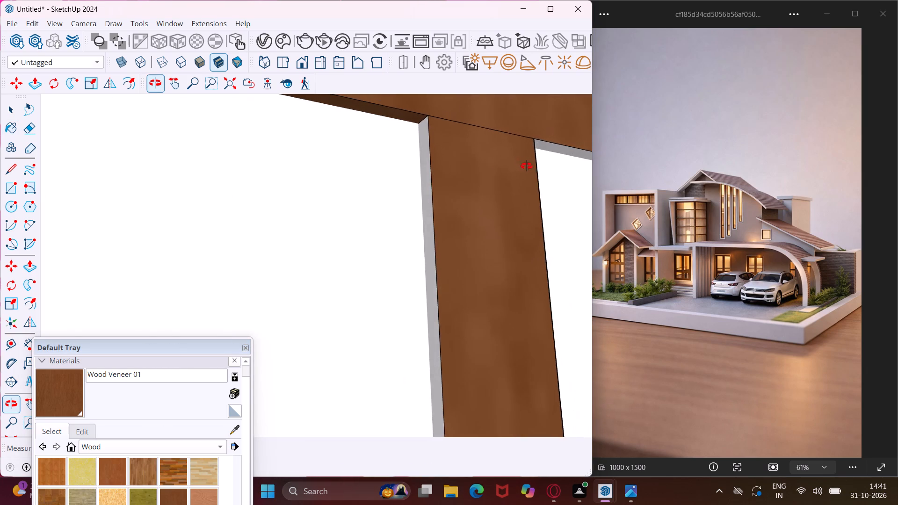
middle_click_drag(527, 166, 539, 172)
left_click(426, 170)
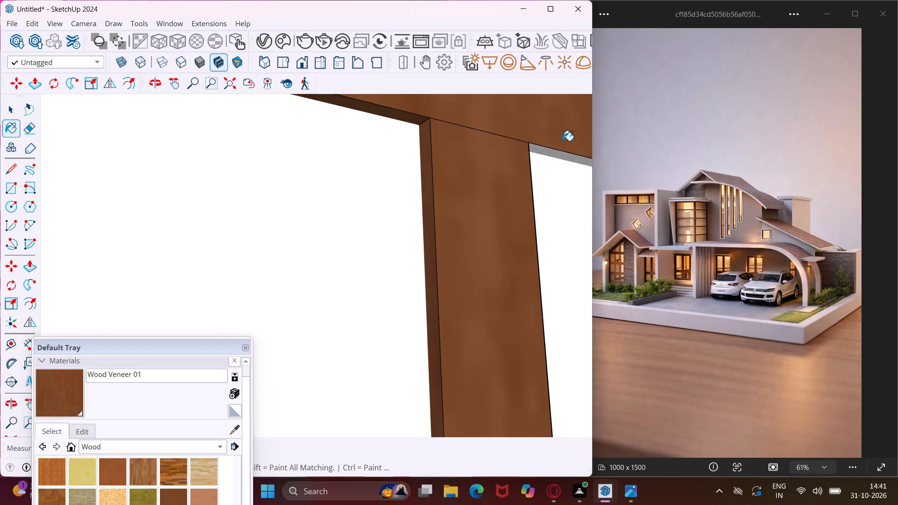
left_click(547, 151)
Paint the white vertical strips on two dividers and the end upright on the frame's back side with Wood Veneer 01.
middle_click_drag(540, 155, 237, 167)
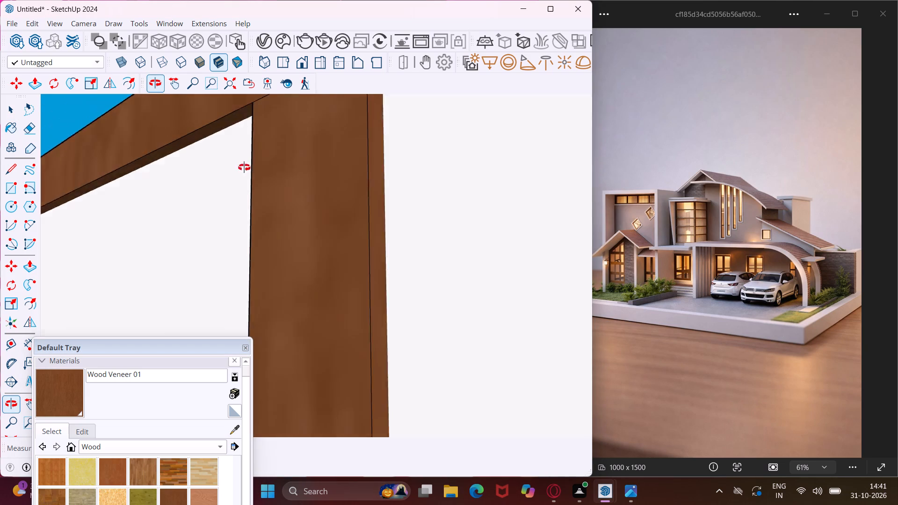
middle_click_drag(237, 167, 291, 188)
scroll(230, 197, "down", 6)
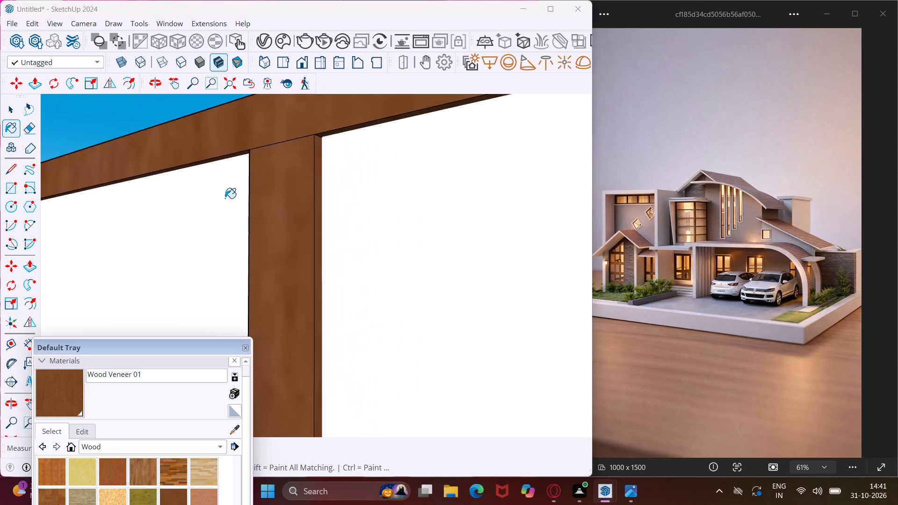
scroll(224, 198, "down", 17)
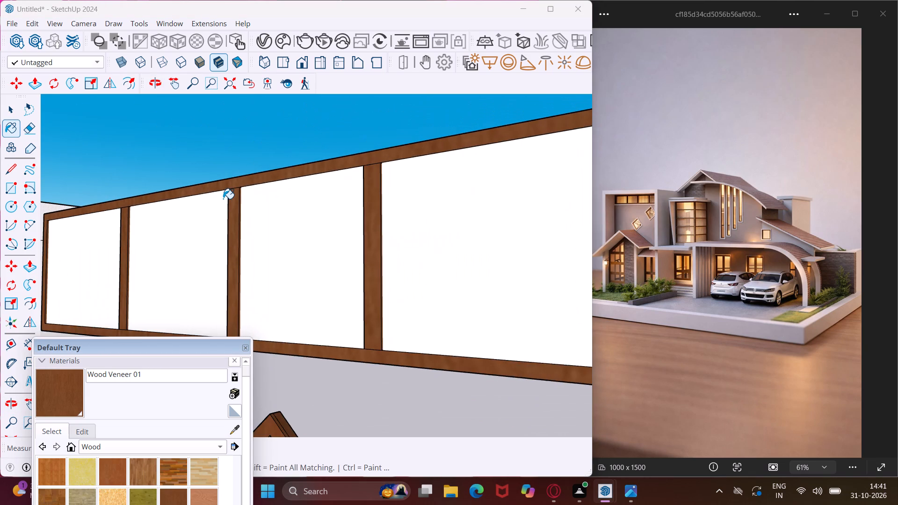
scroll(225, 199, "down", 4)
middle_click_drag(365, 186, 319, 135)
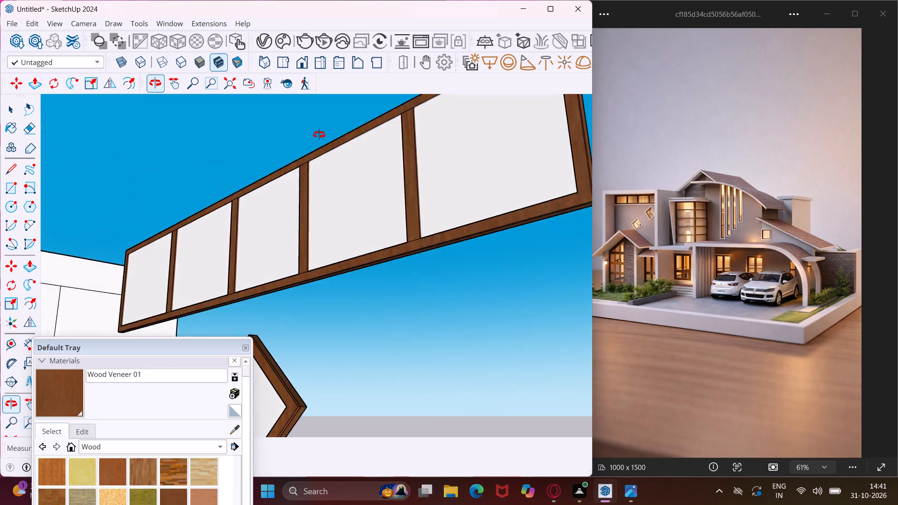
middle_click_drag(319, 135, 410, 164)
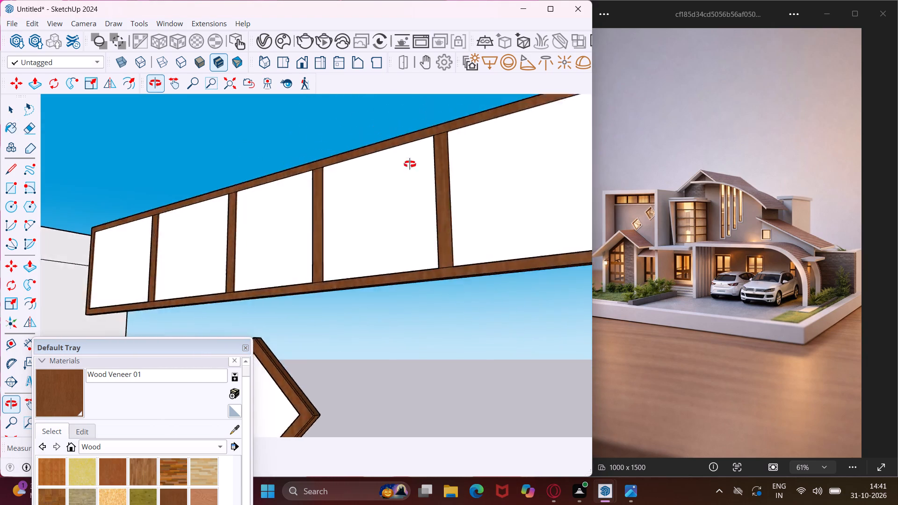
middle_click_drag(410, 164, 629, 210)
scroll(533, 200, "up", 5)
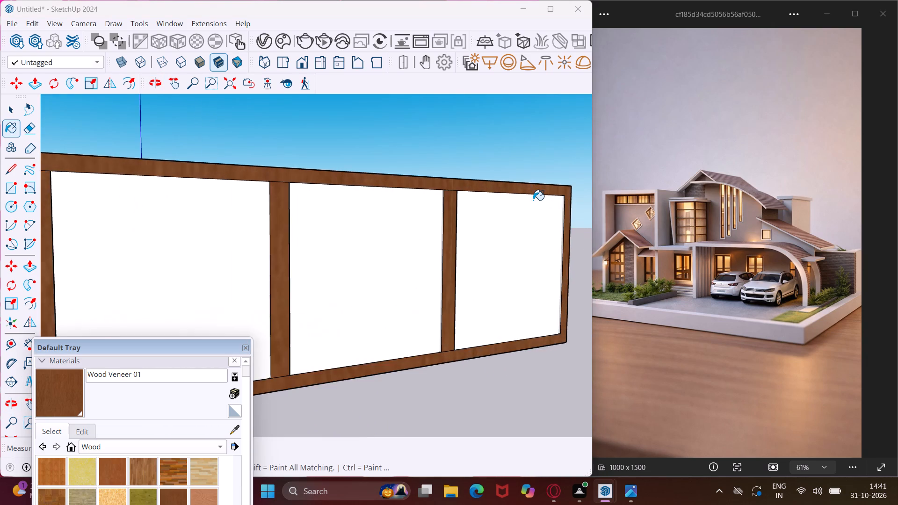
scroll(533, 200, "up", 5)
middle_click_drag(533, 200, 637, 189)
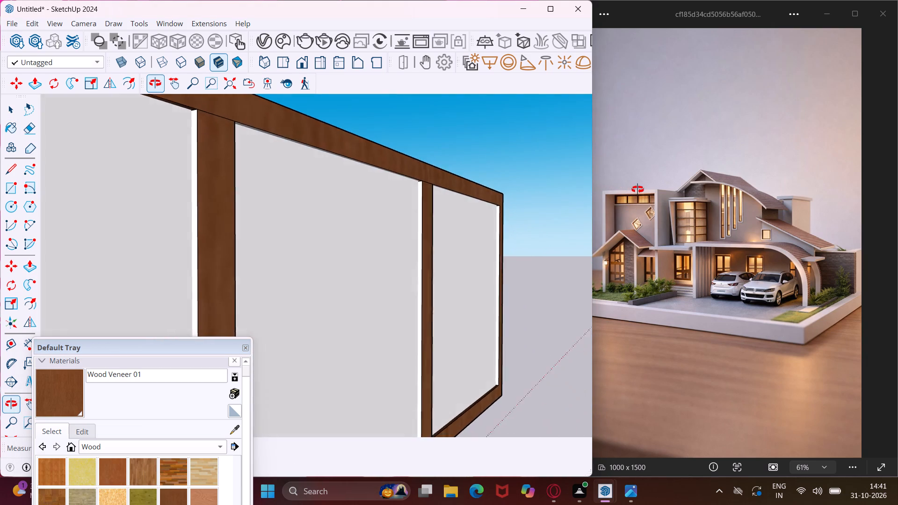
middle_click_drag(637, 189, 652, 190)
left_click(240, 212)
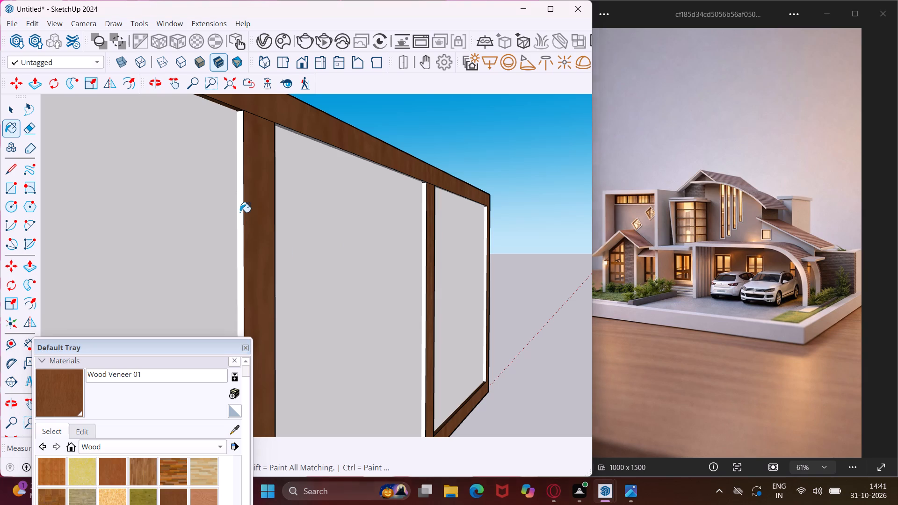
left_click(424, 221)
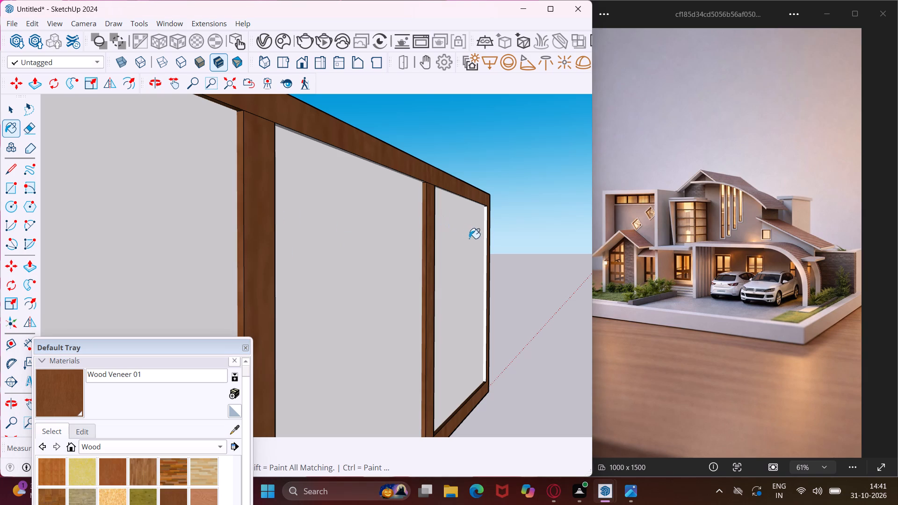
left_click(485, 234)
Paint the back upper inner strips of the end pane and its neighbouring pane with Wood Veneer 01.
middle_click_drag(478, 222, 478, 216)
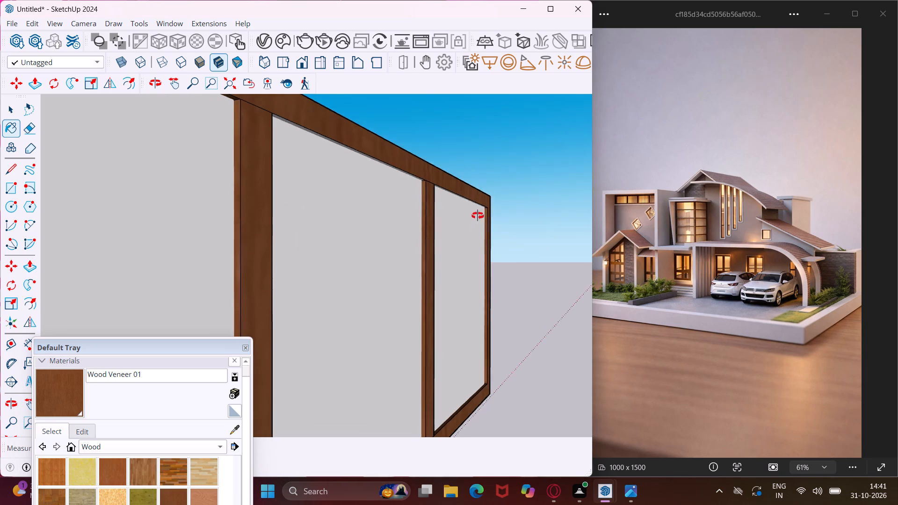
middle_click_drag(478, 216, 491, 183)
scroll(427, 159, "up", 4)
left_click(418, 160)
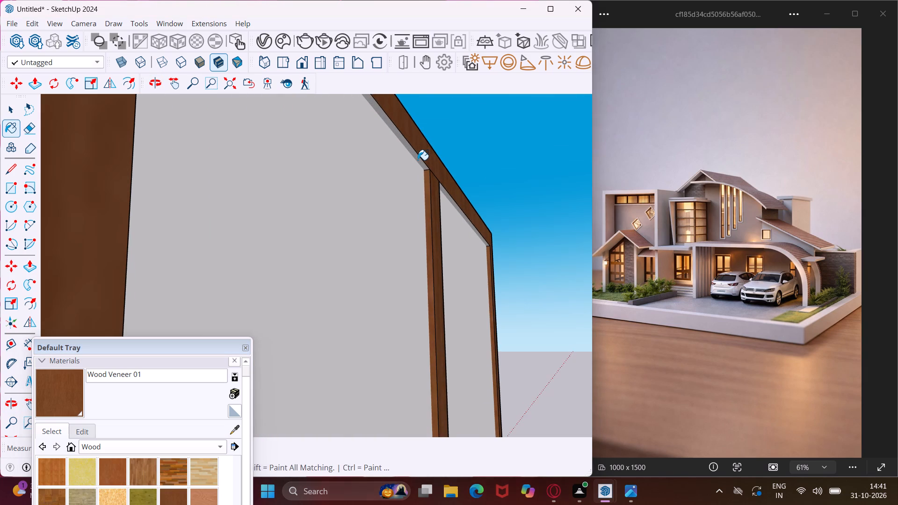
left_click(447, 195)
scroll(447, 195, "down", 4)
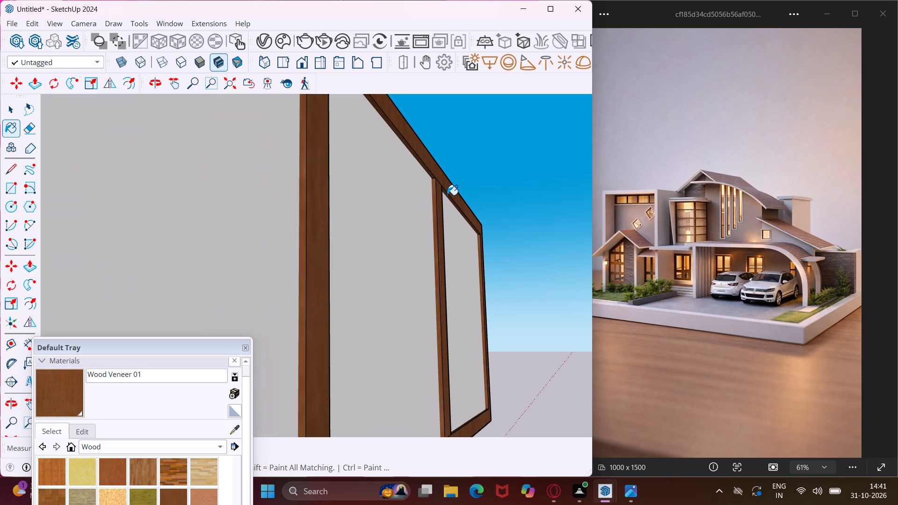
middle_click_drag(388, 182, 421, 220)
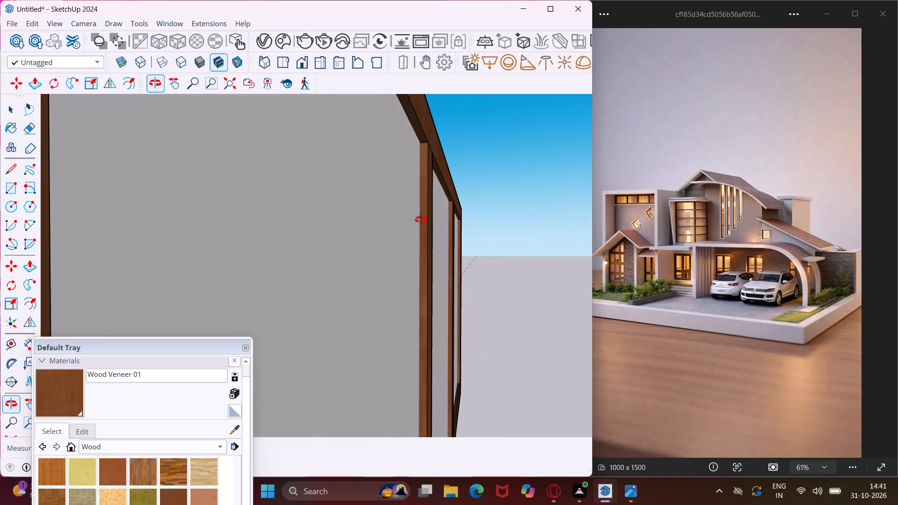
Inspect the five-pane, diamond and gridded window frames from both sides for faces still lacking Wood Veneer 01.
middle_click_drag(421, 220, 42, 240)
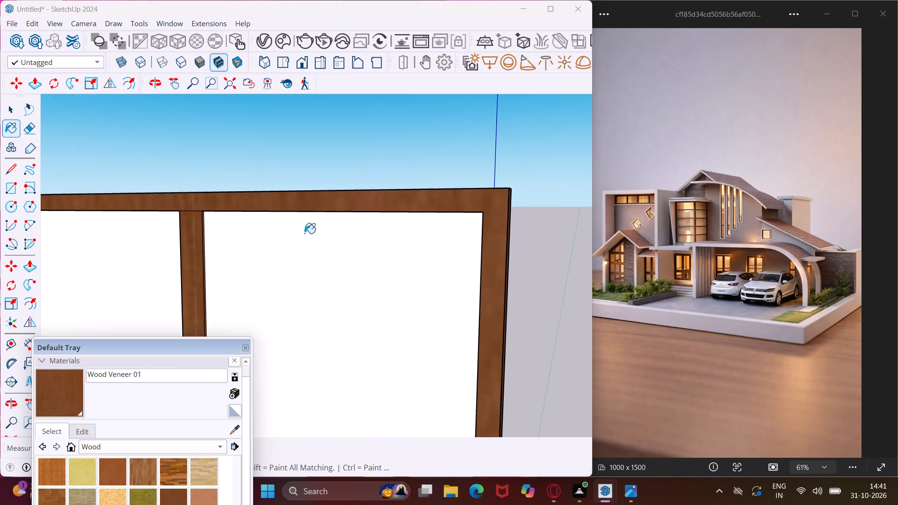
scroll(304, 233, "down", 6)
middle_click_drag(321, 252, 149, 245)
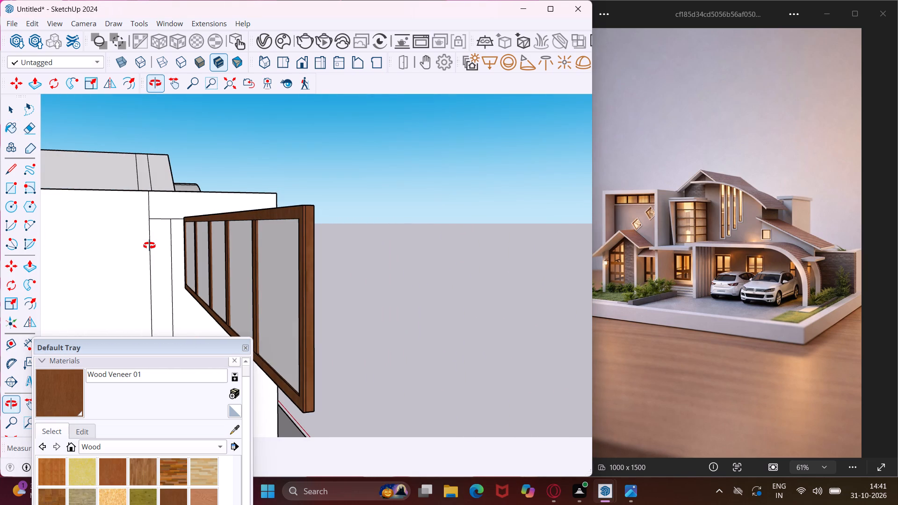
middle_click_drag(149, 245, 453, 241)
scroll(461, 236, "down", 4)
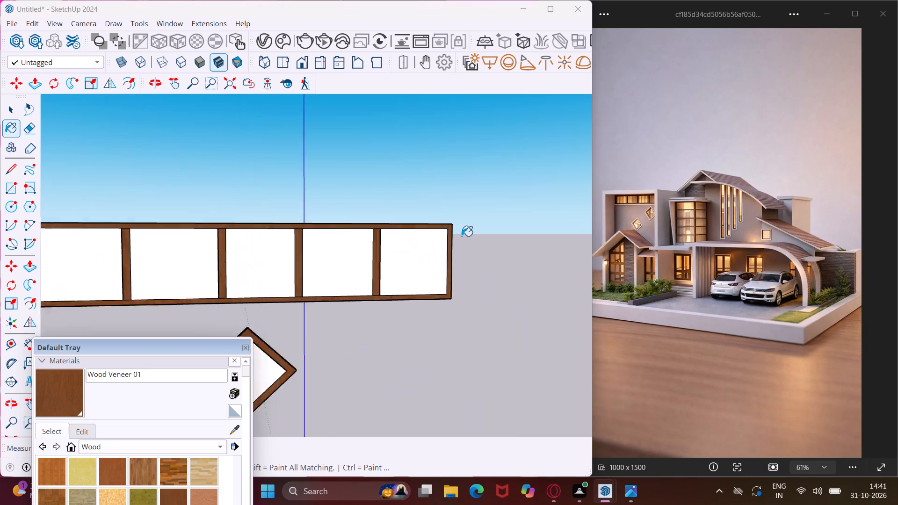
scroll(462, 236, "down", 6)
scroll(269, 325, "up", 11)
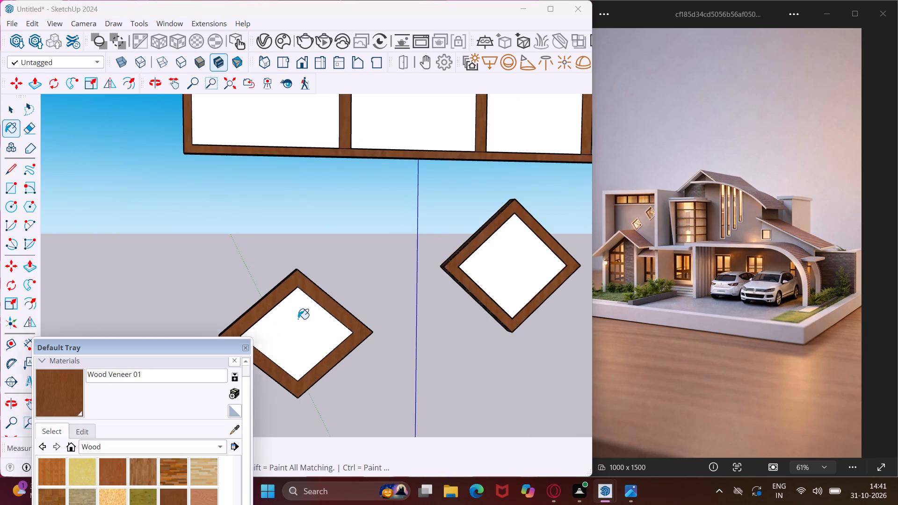
middle_click_drag(298, 319, 31, 289)
middle_click_drag(391, 366, 383, 358)
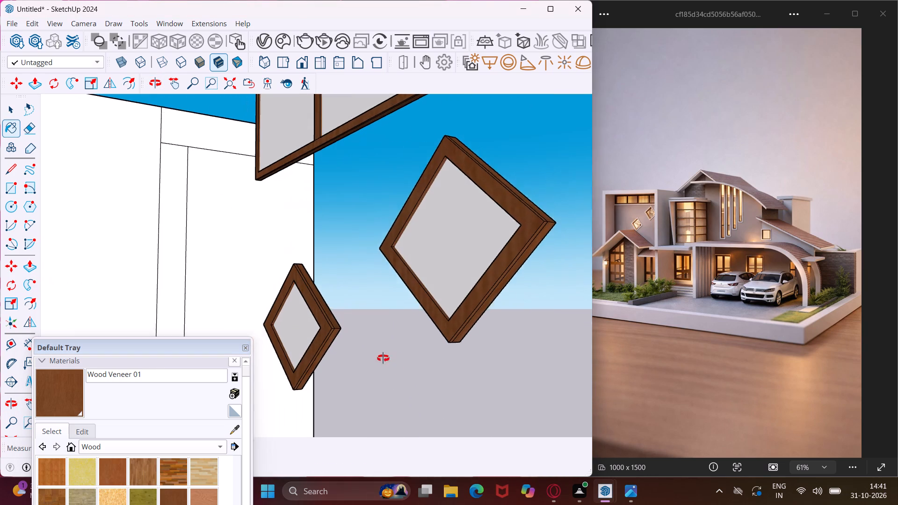
middle_click_drag(383, 358, 402, 346)
scroll(385, 330, "down", 5)
middle_click_drag(468, 307, 394, 301)
scroll(394, 300, "down", 5)
middle_click_drag(401, 288, 300, 291)
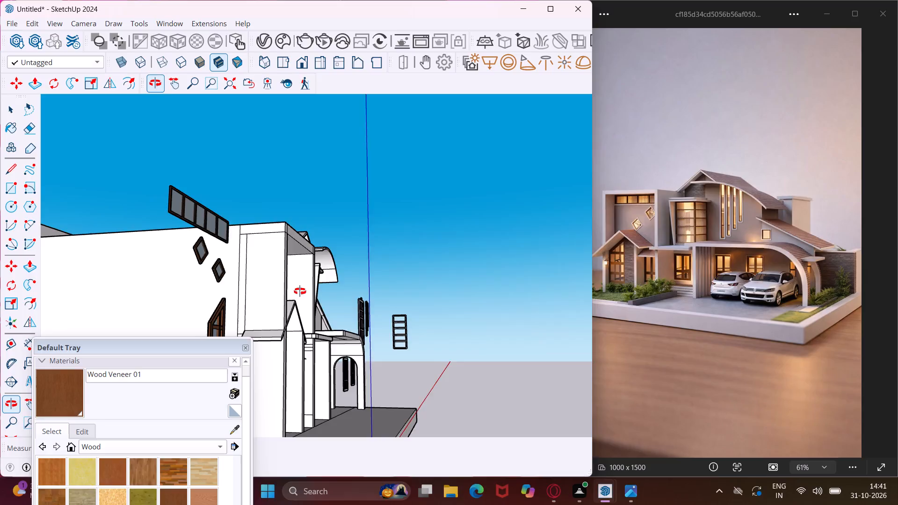
middle_click_drag(300, 291, 295, 292)
scroll(197, 267, "up", 14)
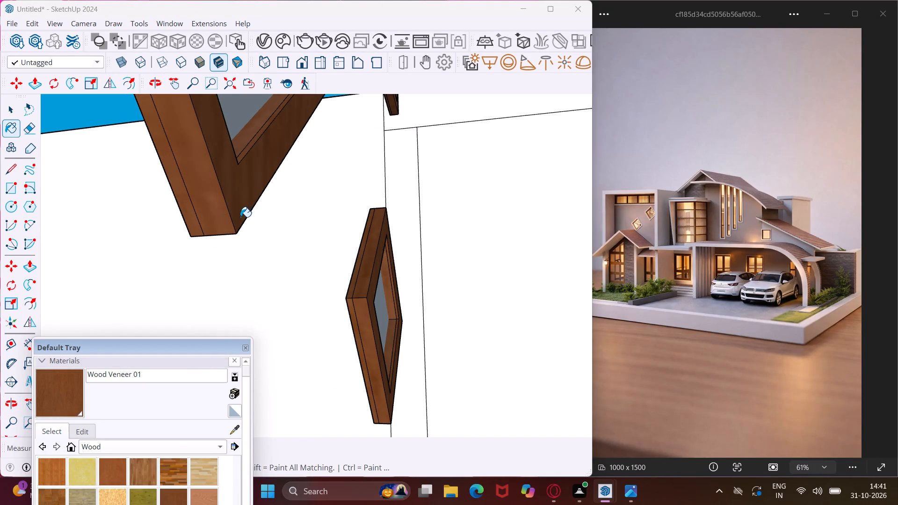
scroll(264, 112, "down", 14)
scroll(264, 111, "down", 9)
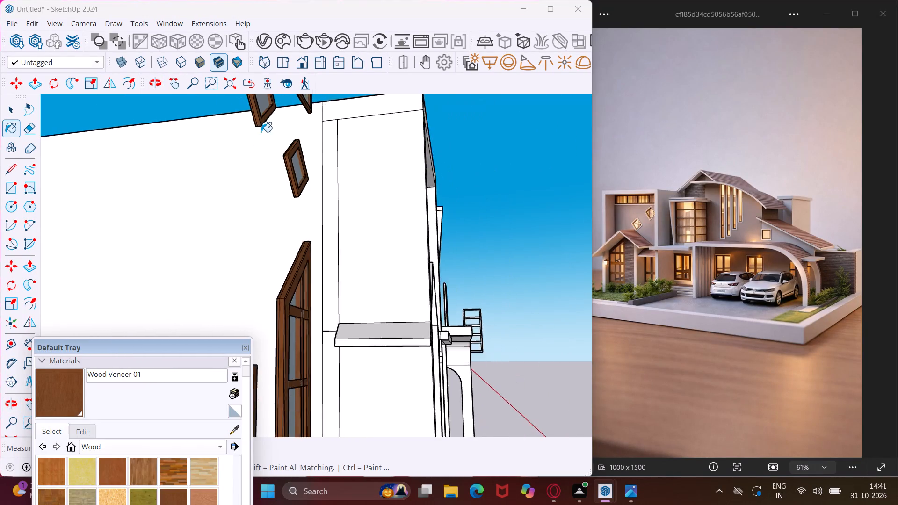
scroll(261, 132, "down", 9)
scroll(245, 203, "up", 11)
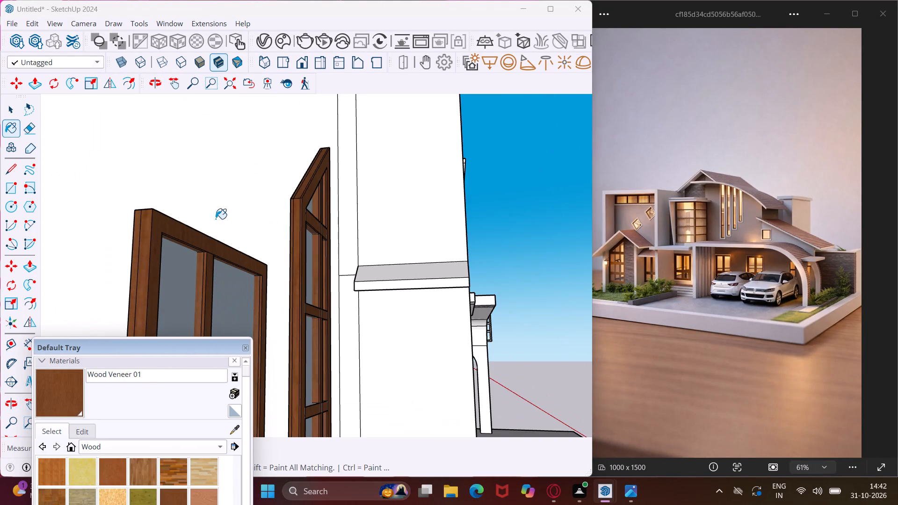
middle_click_drag(200, 251, 423, 216)
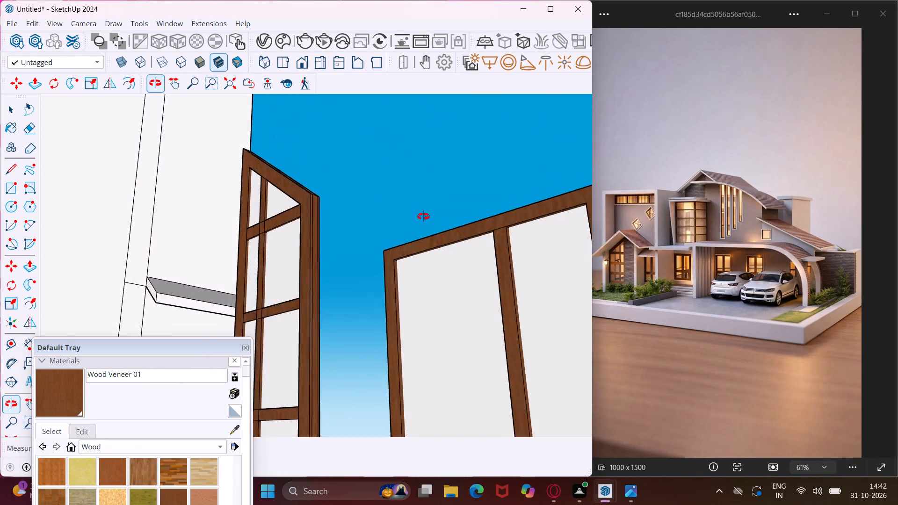
middle_click_drag(423, 216, 415, 149)
scroll(412, 149, "up", 1)
scroll(296, 211, "down", 6)
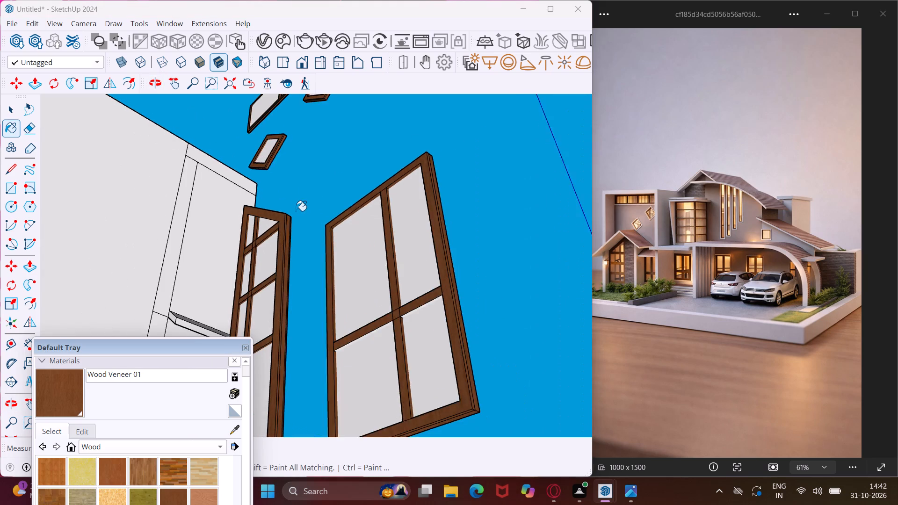
scroll(296, 211, "down", 6)
Paint the remaining white inner strips on the central divider of the four-pane frame with Wood Veneer 01.
middle_click_drag(298, 272, 160, 256)
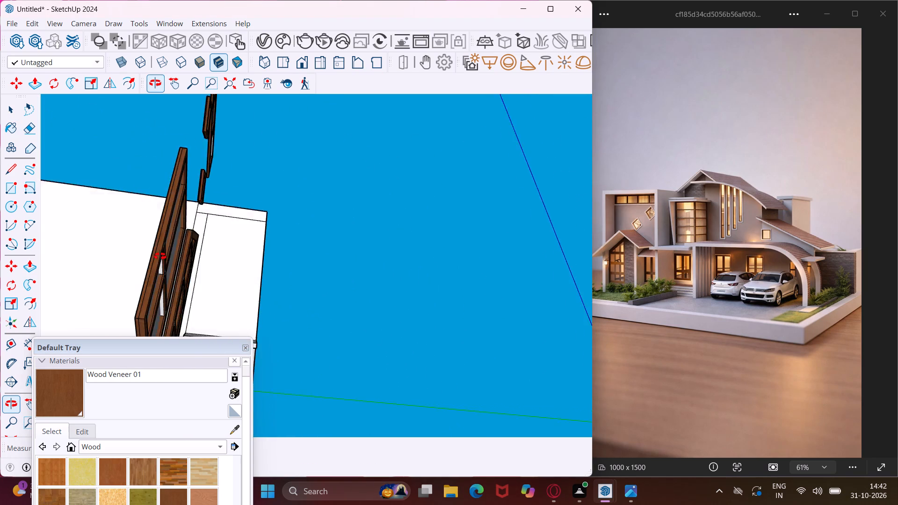
middle_click_drag(160, 256, 136, 234)
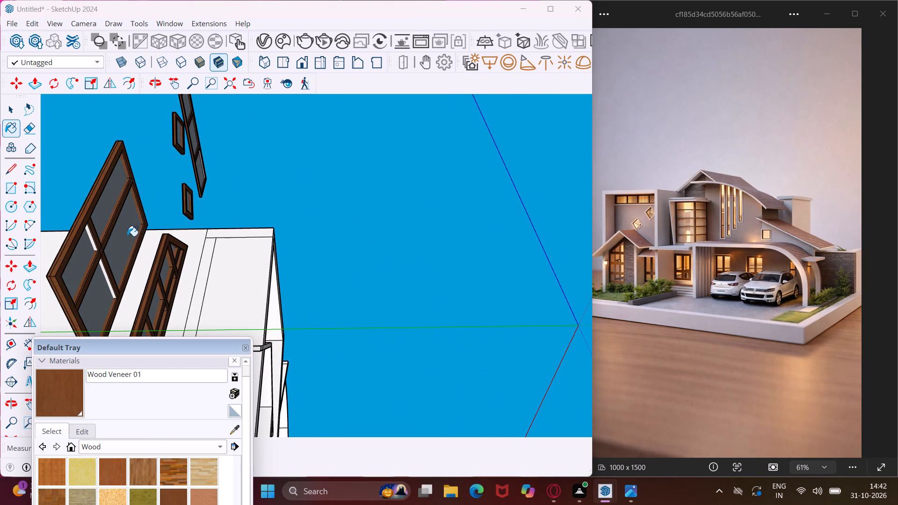
scroll(87, 244, "up", 16)
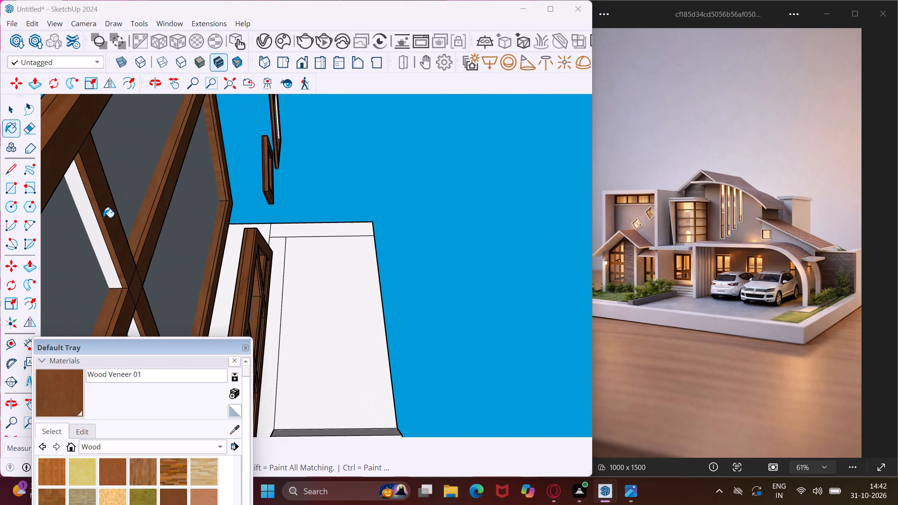
middle_click_drag(104, 216, 258, 260)
scroll(131, 170, "up", 3)
left_click(129, 158)
middle_click_drag(236, 170, 226, 167)
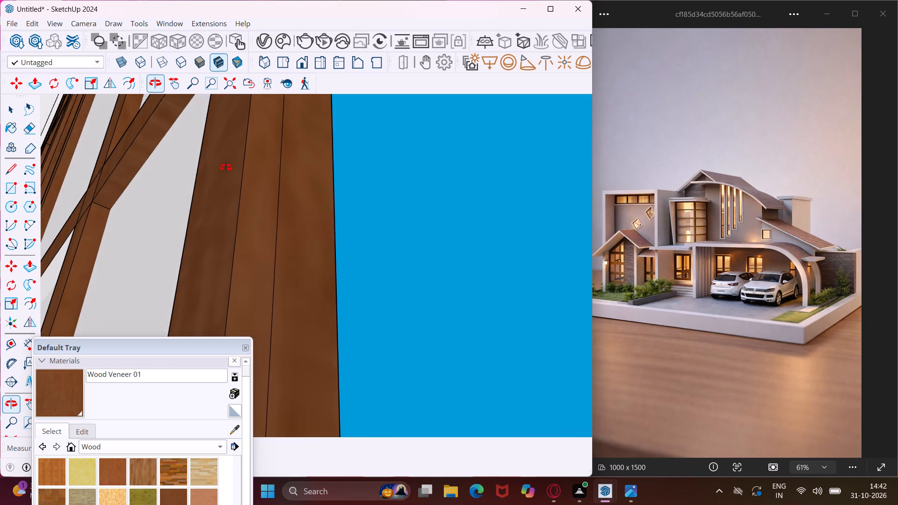
middle_click_drag(226, 167, 214, 183)
scroll(102, 242, "up", 3)
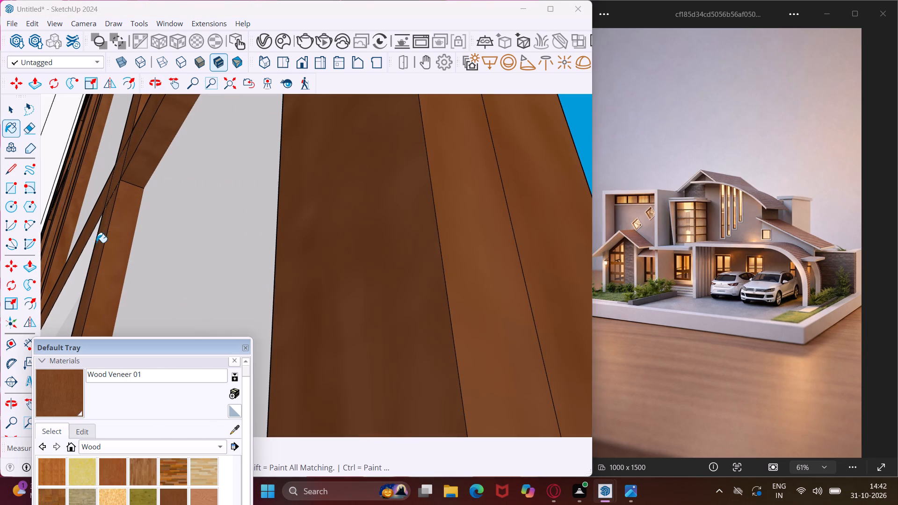
left_click(91, 242)
Paint the outer border, end side, upper divider and long crossbar of the white frame behind the garage arch with Wood Veneer 01.
scroll(108, 221, "down", 15)
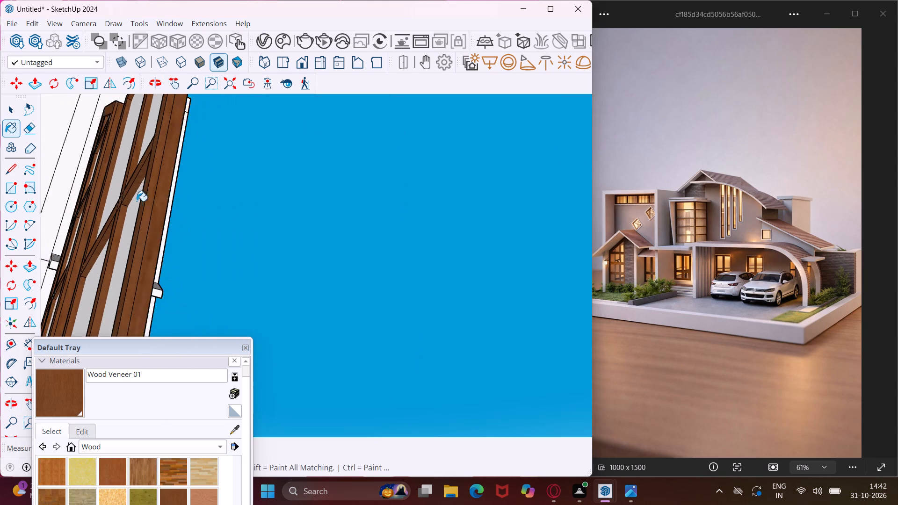
scroll(137, 201, "down", 3)
middle_click_drag(145, 214, 0, 220)
scroll(203, 142, "down", 2)
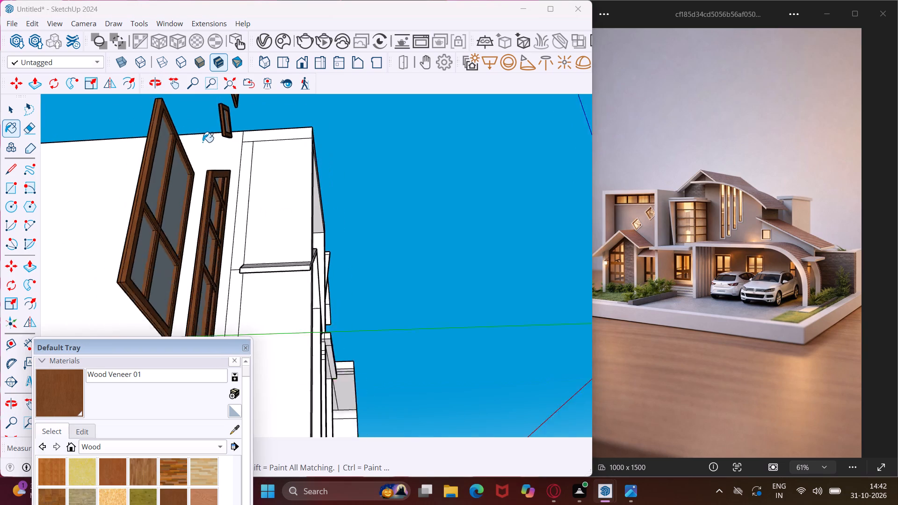
scroll(203, 142, "down", 4)
middle_click_drag(205, 152, 207, 268)
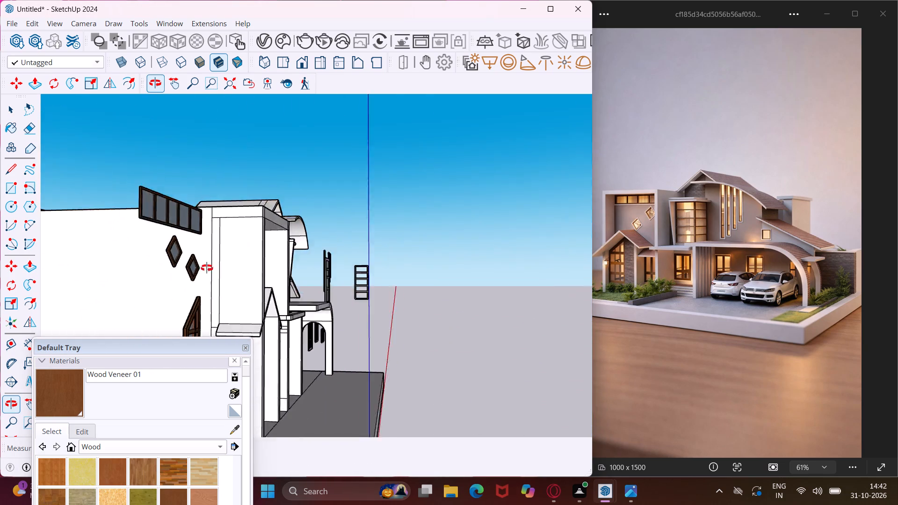
middle_click_drag(207, 268, 211, 272)
scroll(194, 252, "down", 6)
middle_click_drag(203, 245, 51, 252)
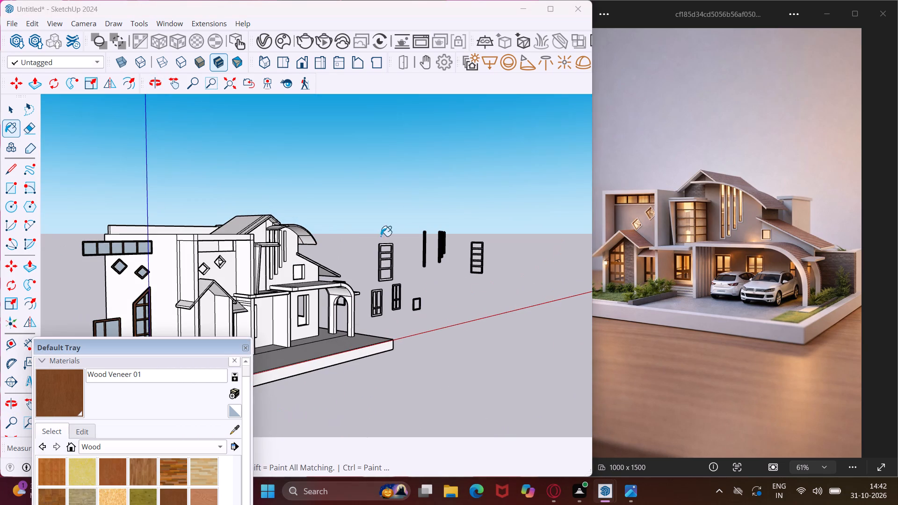
scroll(433, 266, "up", 6)
scroll(273, 303, "up", 5)
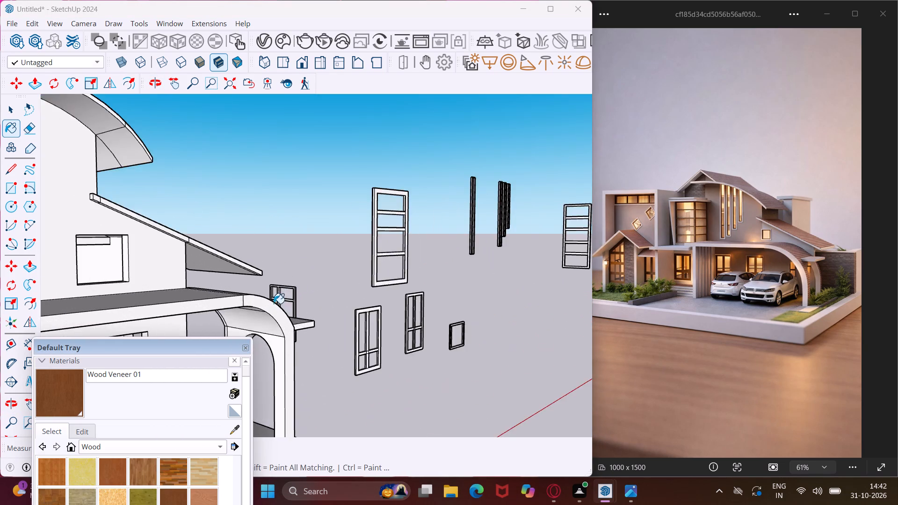
scroll(280, 303, "up", 16)
scroll(293, 303, "up", 5)
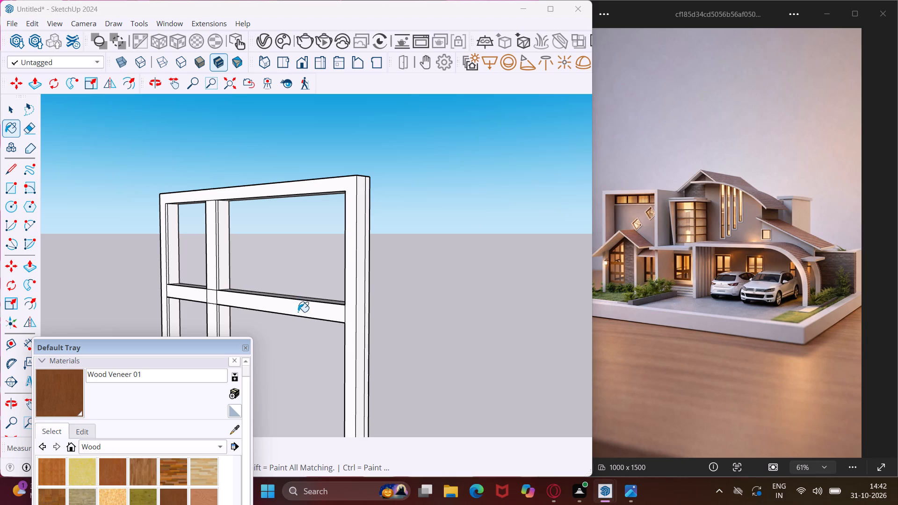
left_click(298, 312)
left_click(210, 252)
left_click(213, 198)
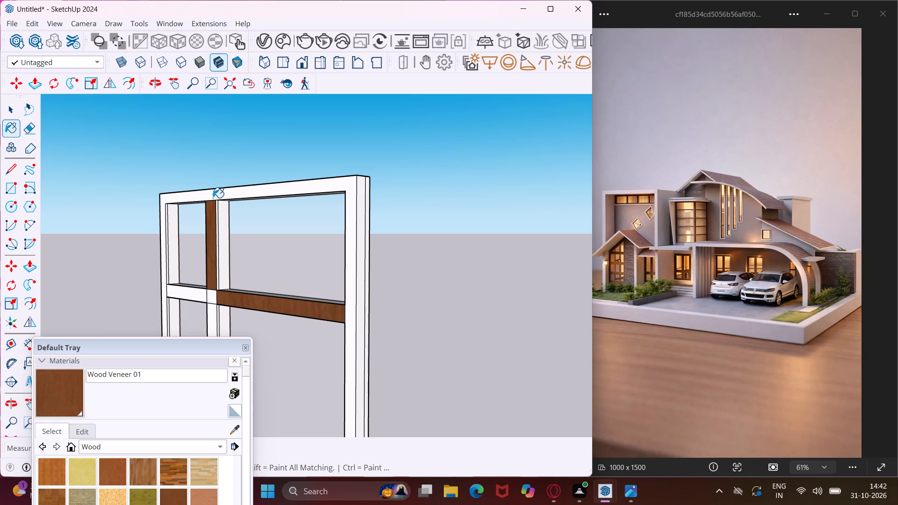
left_click(362, 204)
left_click(368, 196)
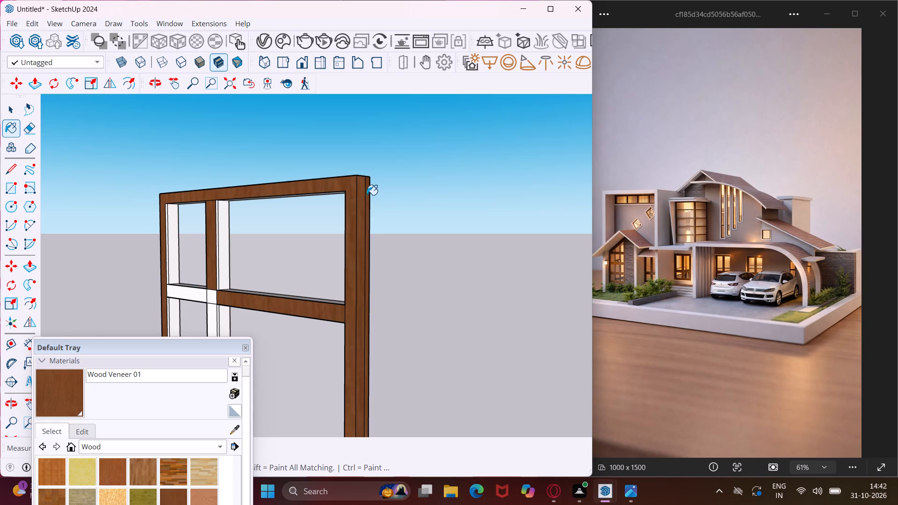
Paint the narrow inner strips beside this frame's upper divider and far upright, and beneath its top rail, with Wood Veneer 01.
scroll(366, 195, "up", 3)
scroll(166, 233, "up", 8)
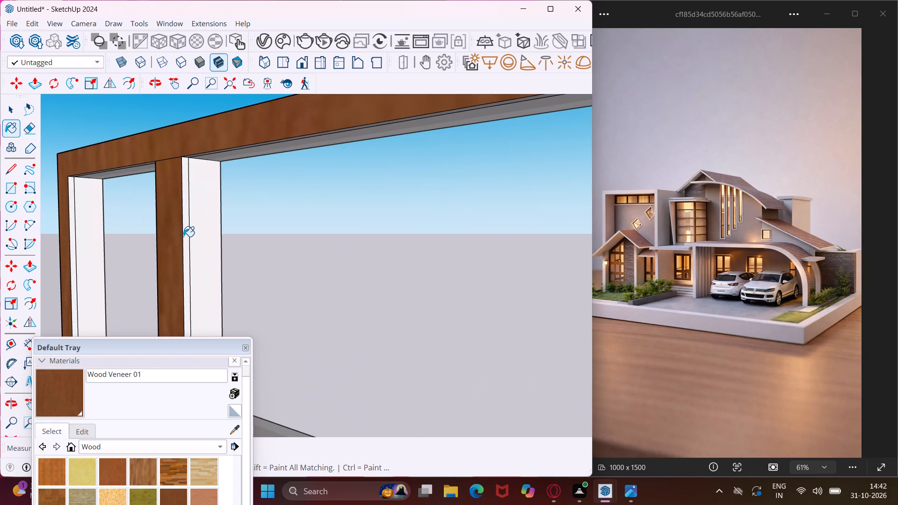
left_click(185, 232)
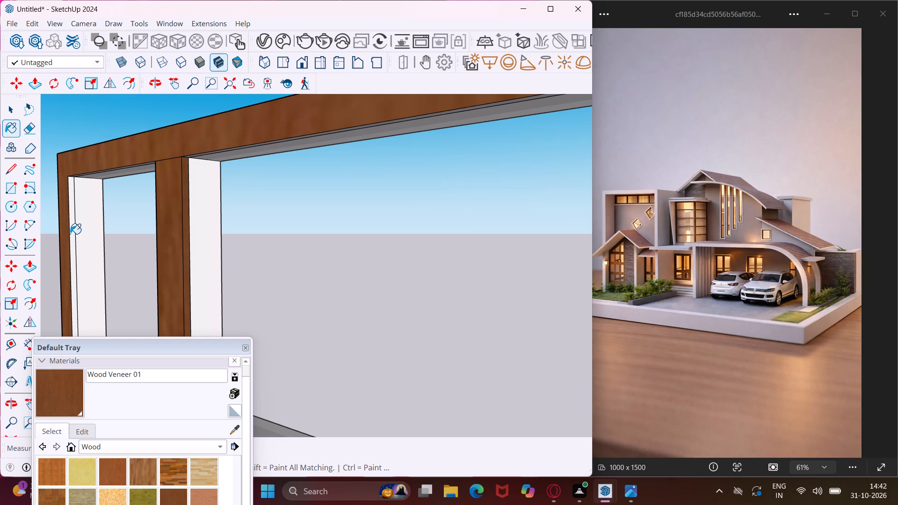
left_click(71, 233)
scroll(69, 198, "down", 4)
middle_click_drag(91, 179, 169, 108)
scroll(172, 139, "up", 7)
left_click(158, 148)
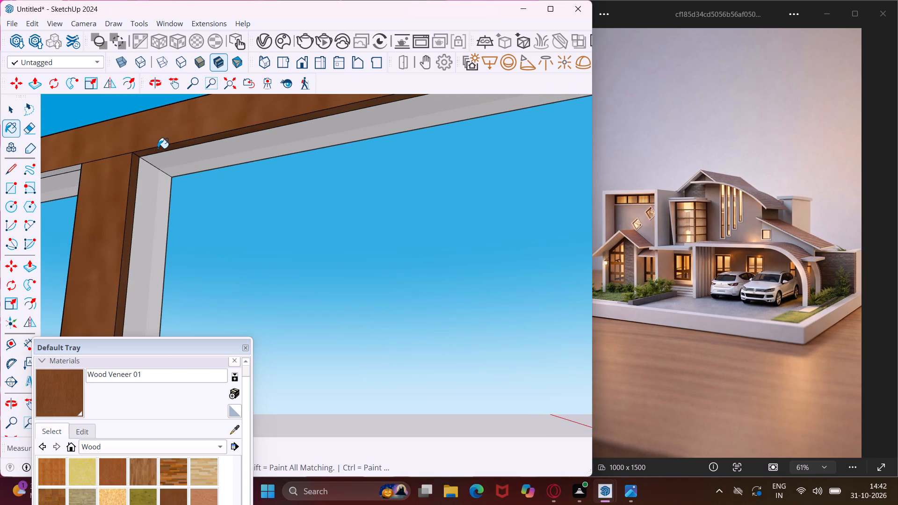
left_click(74, 166)
left_click(74, 169)
Paint the white crossing square, short crossbar and lower divider front faces of this frame with Wood Veneer 01.
scroll(88, 147, "down", 10)
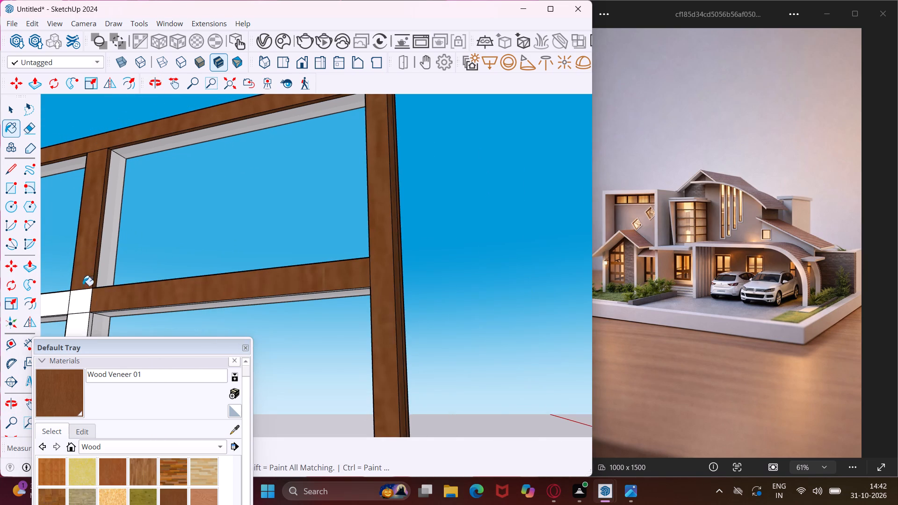
scroll(83, 287, "up", 3)
left_click(78, 302)
left_click(52, 311)
left_click(74, 332)
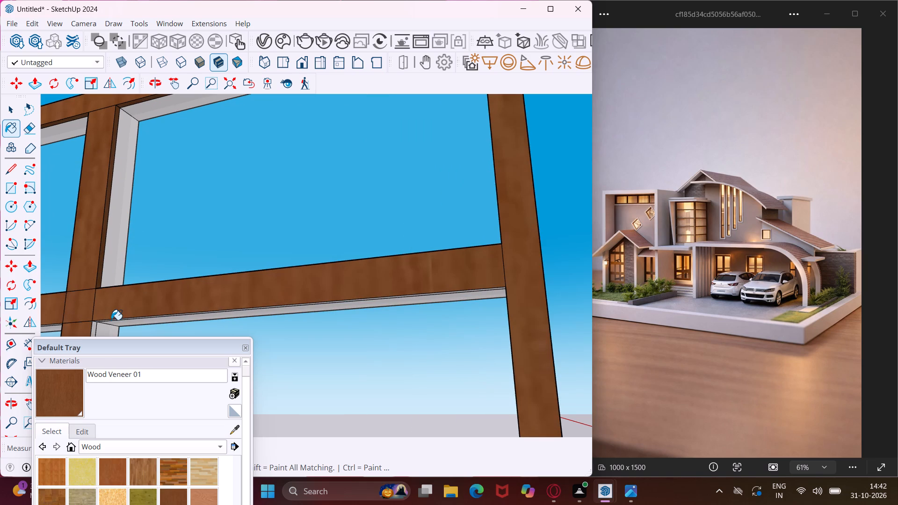
Paint the narrow strips beneath the long crossbar and along the adjoining side of the lower divider with Wood Veneer 01.
middle_click_drag(111, 320, 152, 240)
scroll(117, 277, "up", 3)
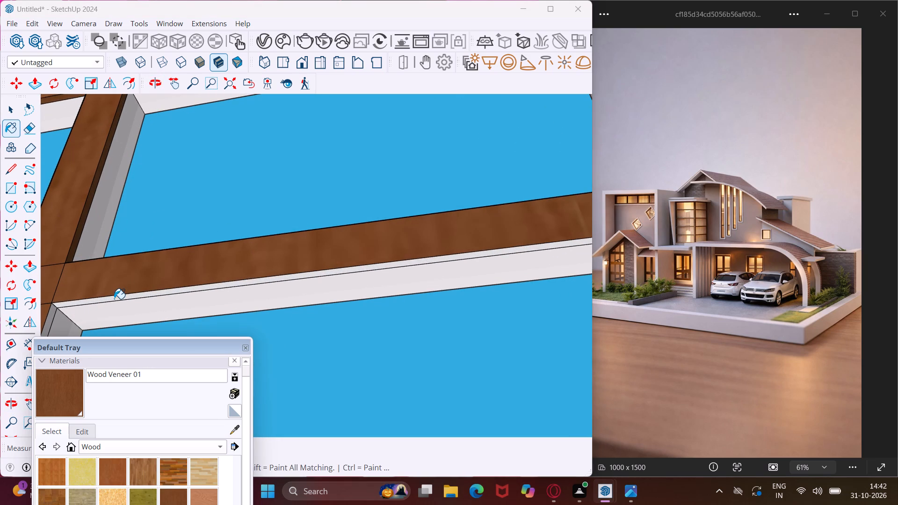
left_click(114, 300)
scroll(104, 282, "down", 4)
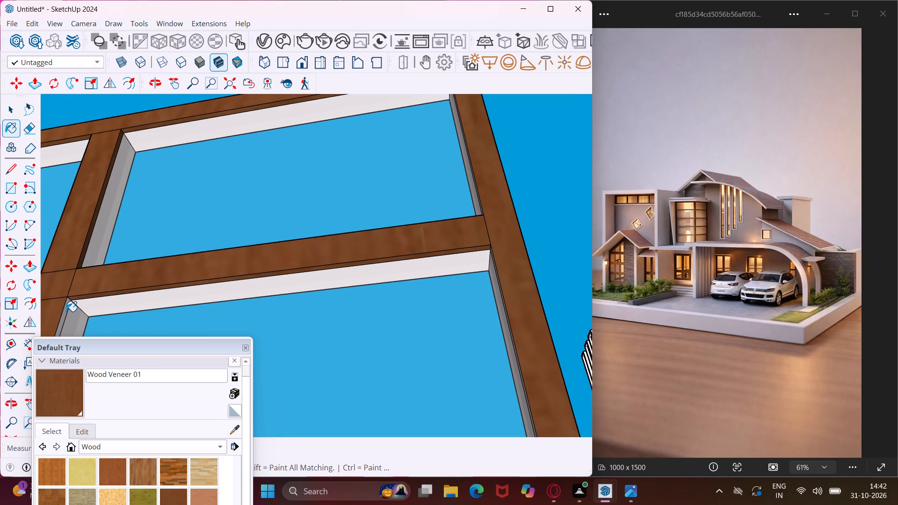
left_click(66, 311)
Paint the remaining narrow strips beside the lower divider, beneath the short crossbar and along the end upright with Wood Veneer 01.
middle_click_drag(83, 281, 351, 317)
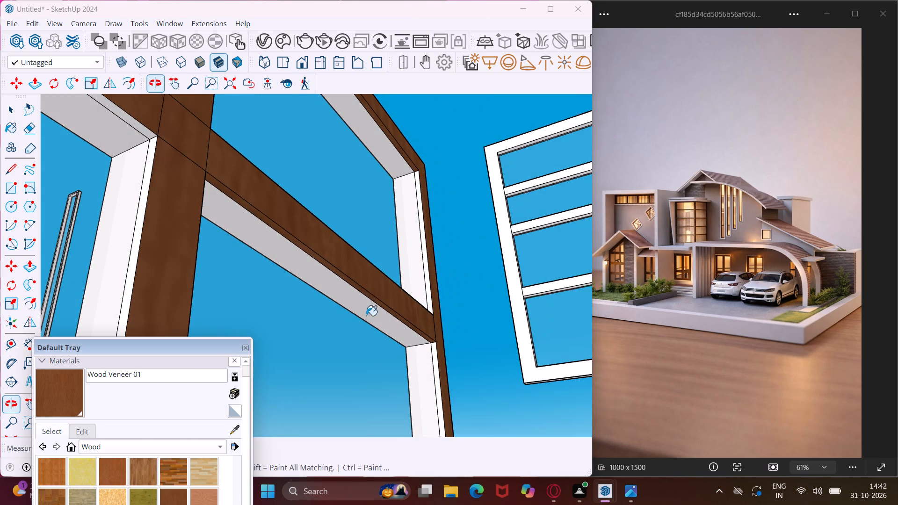
scroll(377, 303, "down", 3)
scroll(232, 199, "up", 4)
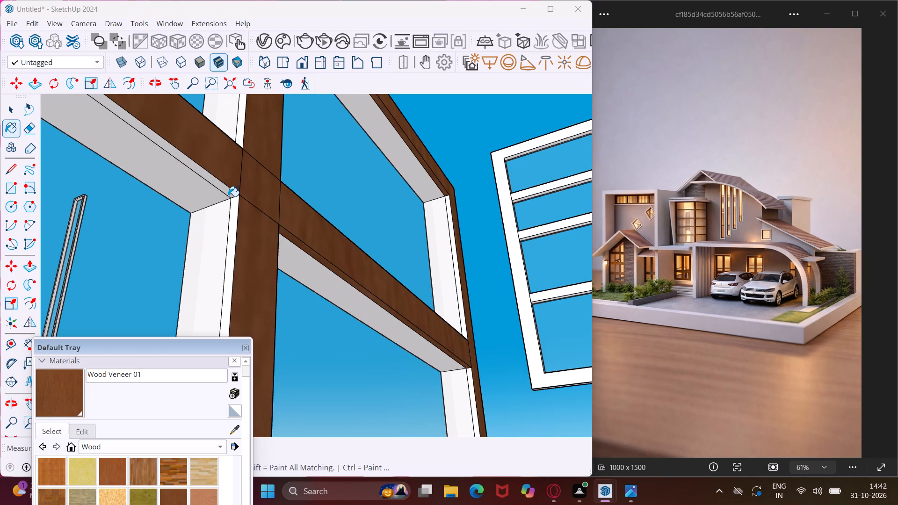
left_click(228, 196)
left_click(232, 221)
left_click(228, 197)
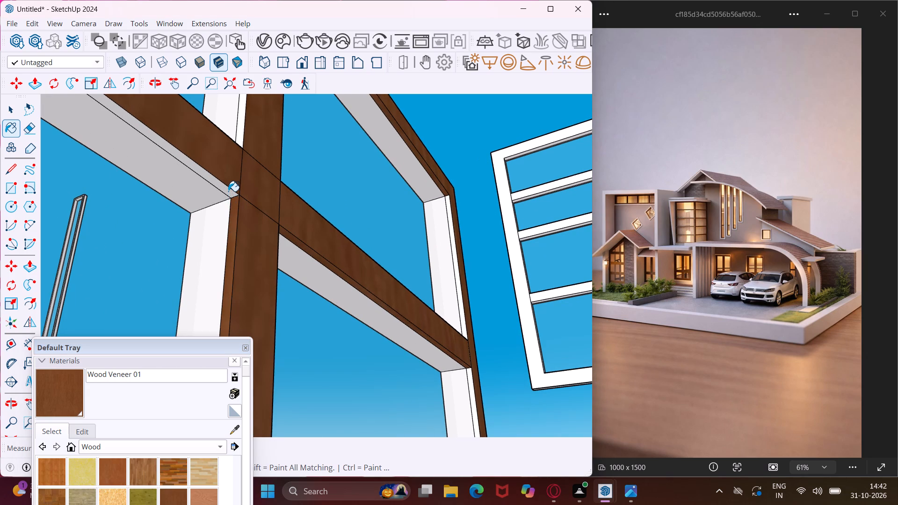
left_click(228, 191)
left_click(241, 136)
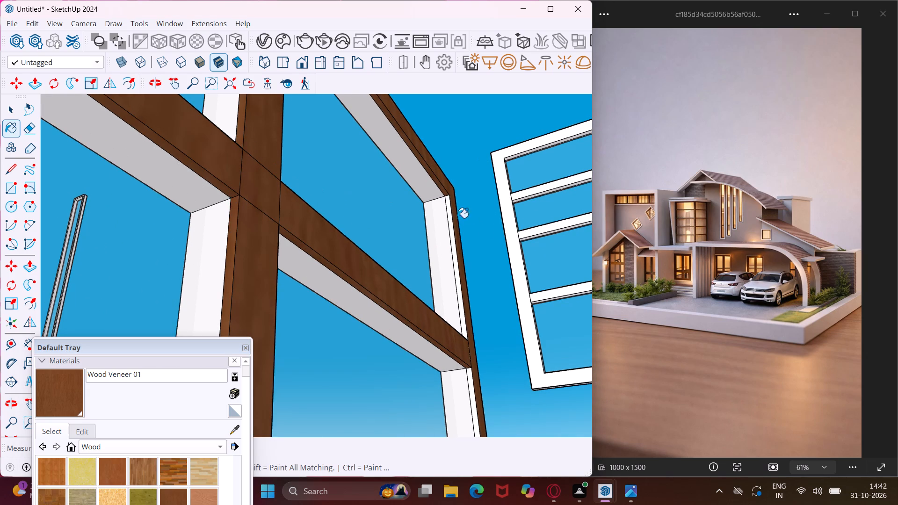
left_click(456, 262)
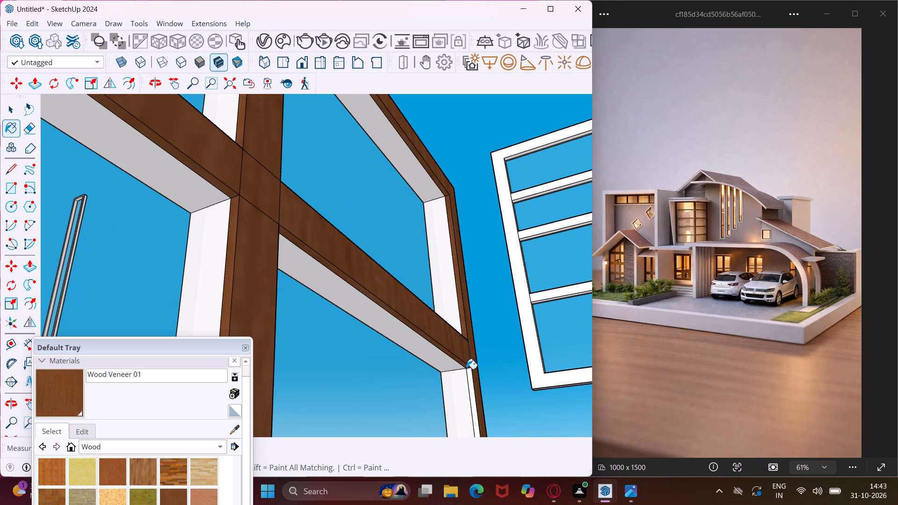
left_click(469, 373)
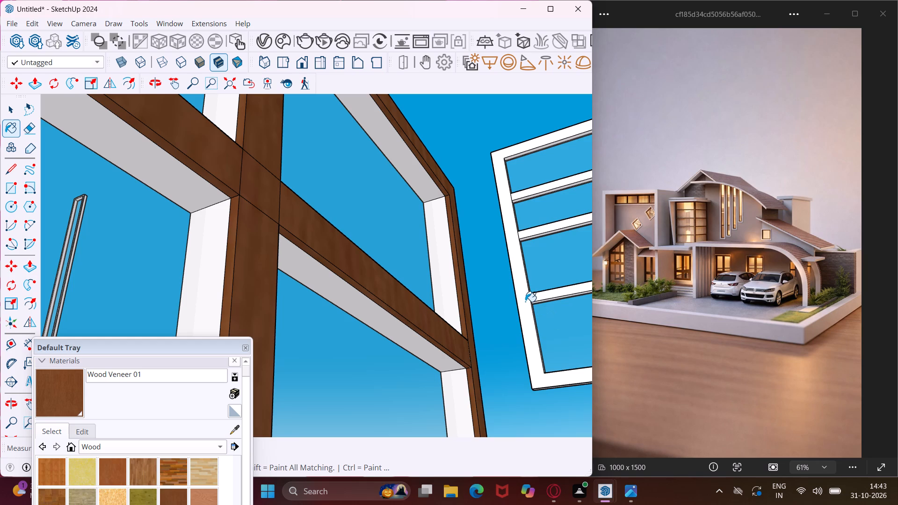
Paint the border and three crossbars of the neighbouring four-pane white frame with Wood Veneer 01.
left_click(525, 302)
left_click(540, 300)
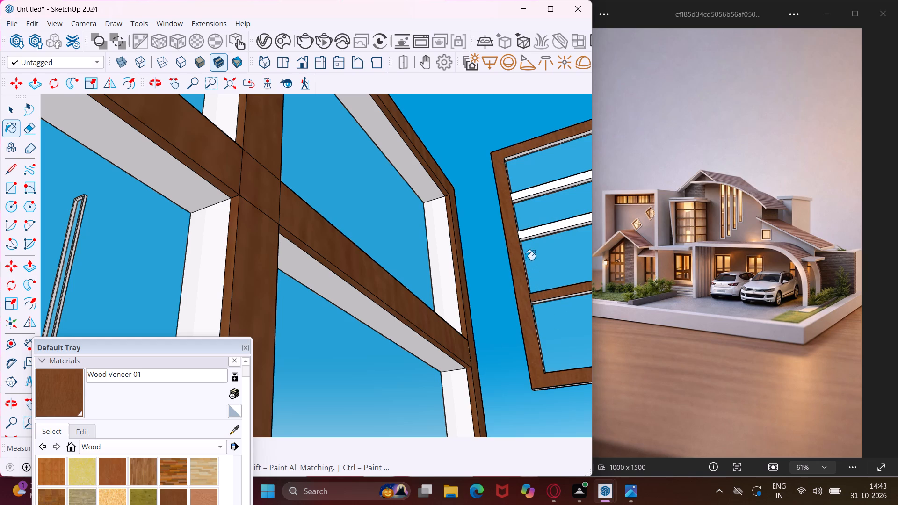
left_click(519, 235)
left_click(532, 192)
left_click(524, 234)
Paint both white outer side strips of the two-column frame's near upright with Wood Veneer 01.
scroll(410, 268, "down", 3)
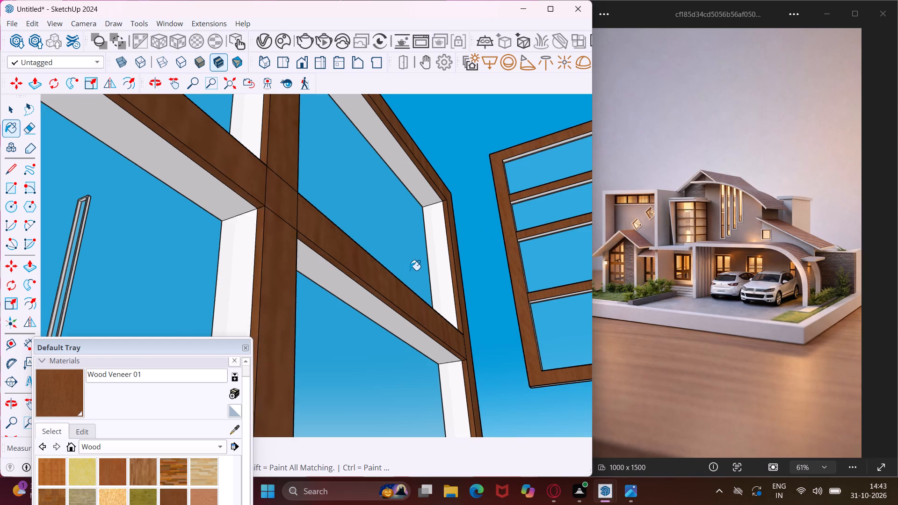
scroll(410, 270, "down", 2)
left_click(195, 257)
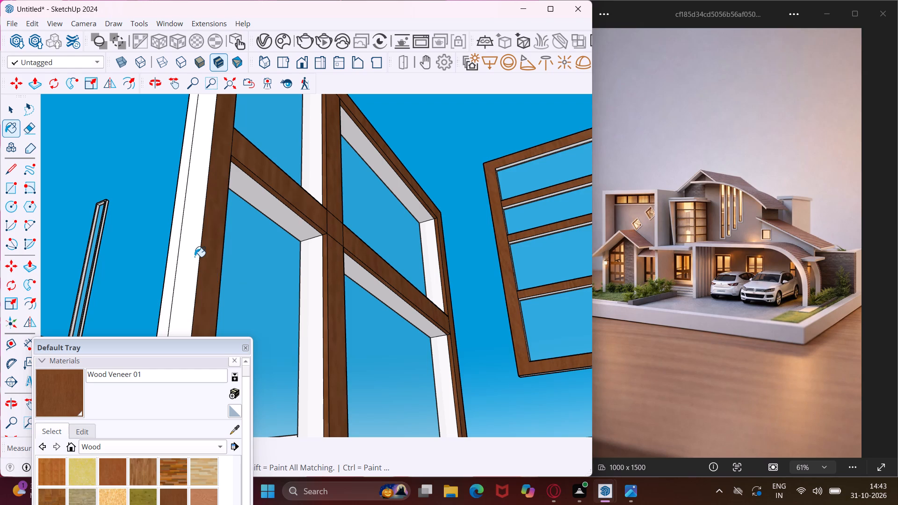
left_click(174, 252)
Paint the narrow grey strips along the inner top edge of this frame's bottom rail, in both panes, with Wood Veneer 01.
scroll(329, 234, "down", 3)
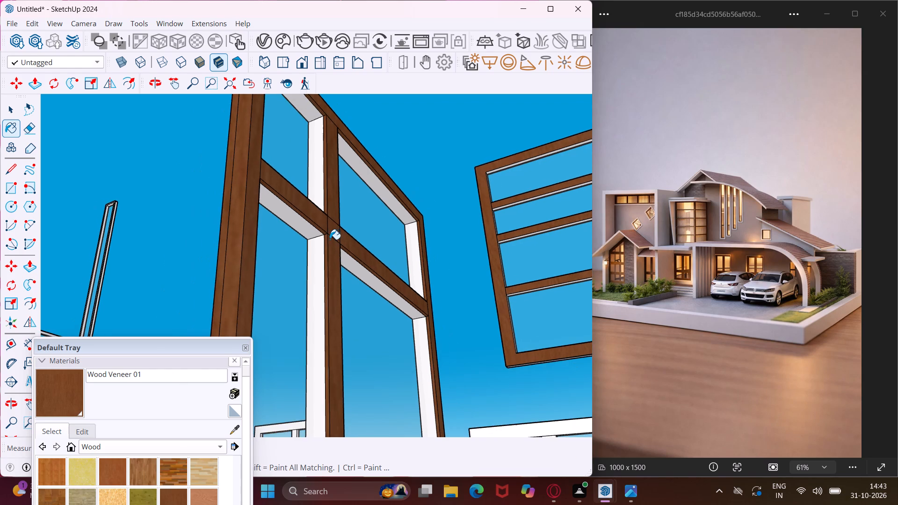
middle_click_drag(329, 241, 445, 339)
scroll(421, 308, "down", 6)
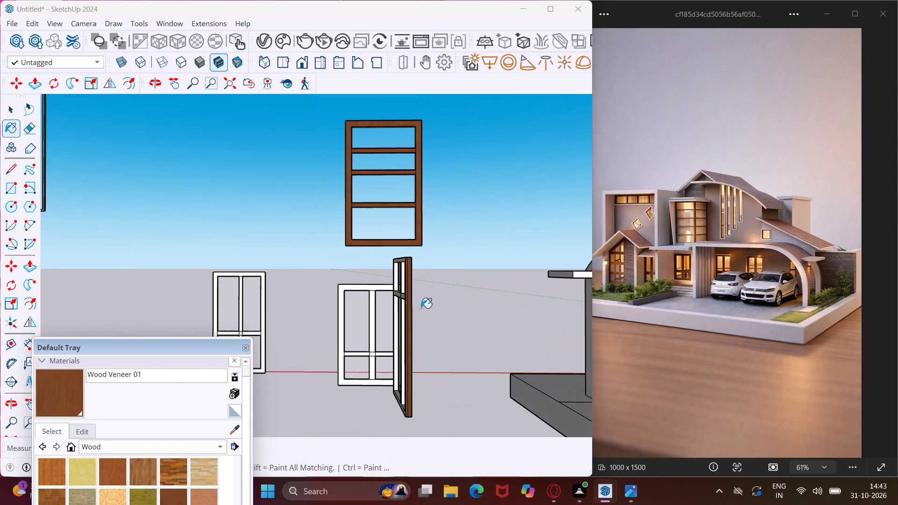
scroll(396, 429, "up", 10)
scroll(420, 390, "up", 1)
scroll(420, 382, "down", 5)
scroll(424, 376, "up", 4)
left_click(427, 365)
middle_click_drag(440, 368, 439, 369)
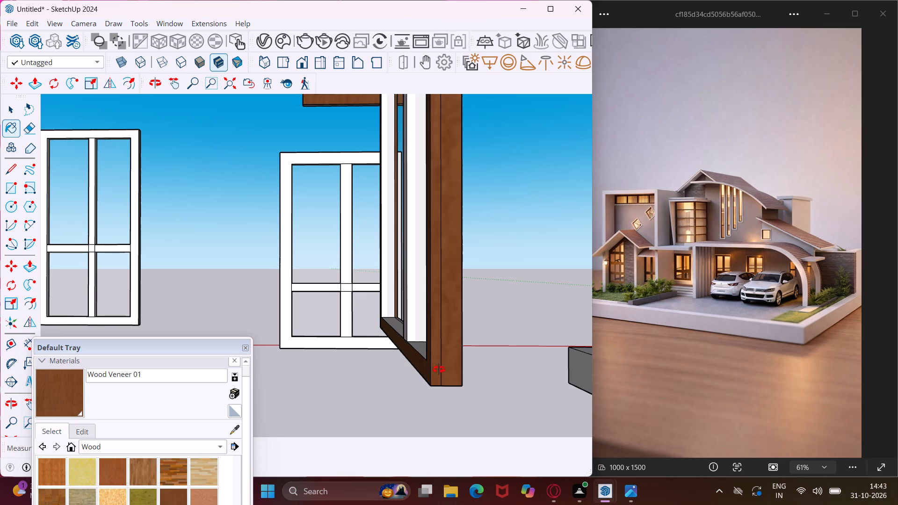
middle_click_drag(439, 369, 337, 374)
scroll(372, 369, "up", 8)
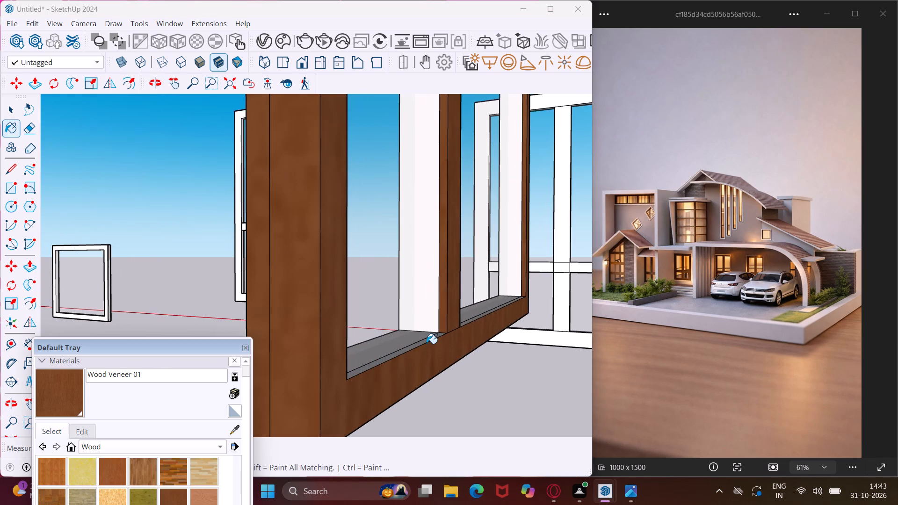
left_click(427, 342)
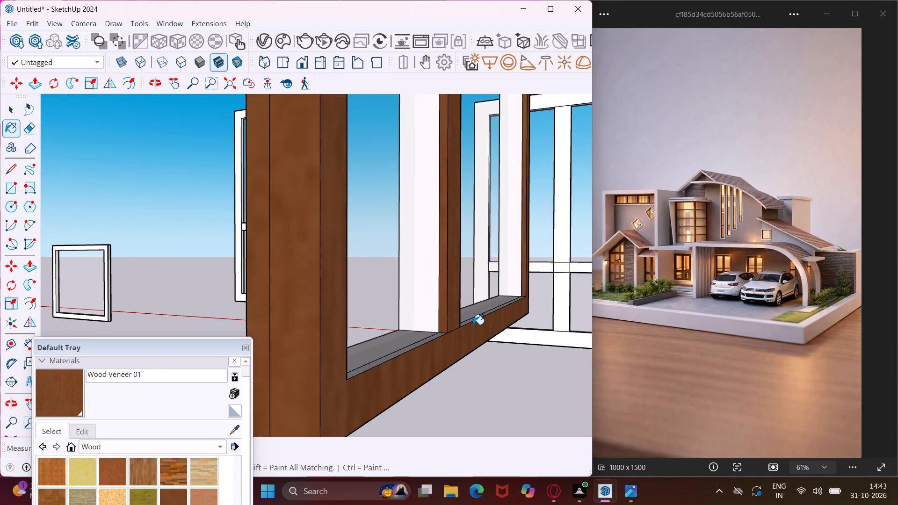
left_click(475, 320)
scroll(475, 318, "up", 8)
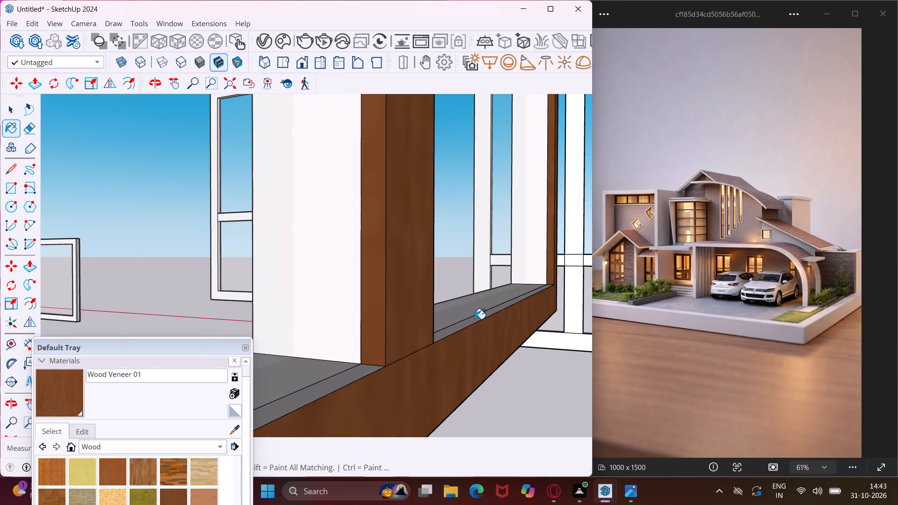
left_click(475, 319)
left_click(368, 370)
Paint the white crossbars, divider and crossing square on the frame's opposite face with Wood Veneer 01.
middle_click_drag(372, 370, 413, 371)
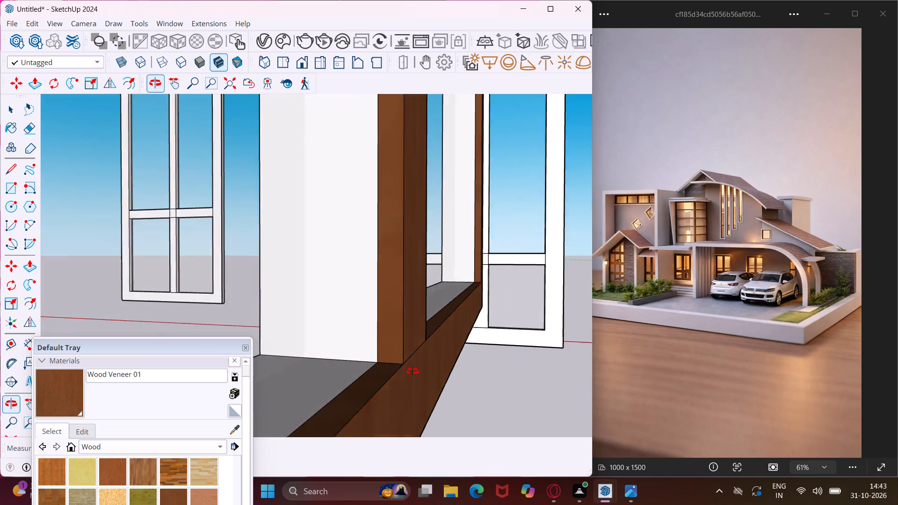
middle_click_drag(413, 371, 420, 371)
scroll(419, 367, "down", 10)
middle_click_drag(355, 376, 439, 394)
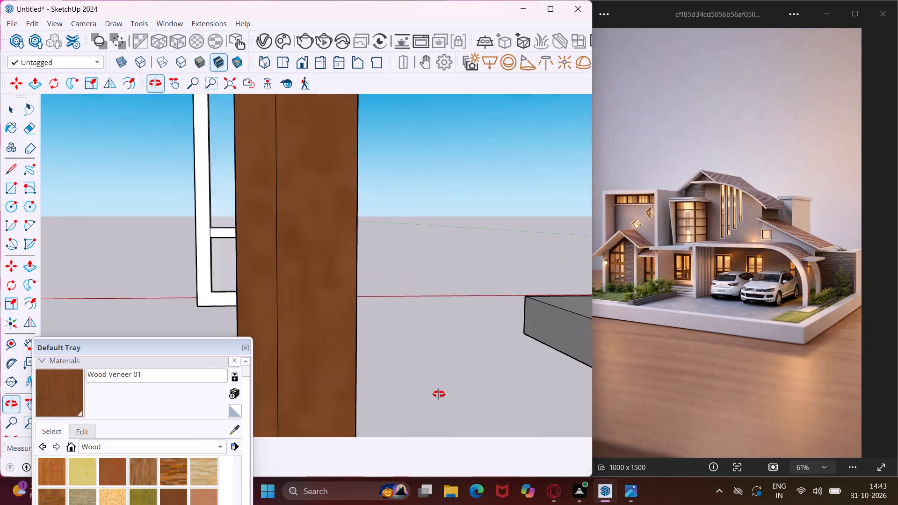
middle_click_drag(439, 394, 637, 397)
scroll(392, 332, "down", 6)
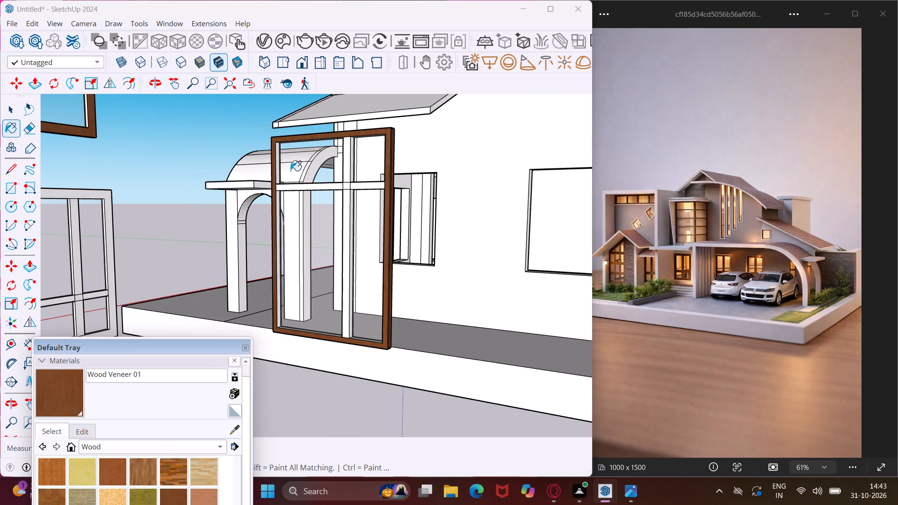
scroll(270, 183, "up", 9)
left_click(297, 192)
scroll(238, 201, "down", 6)
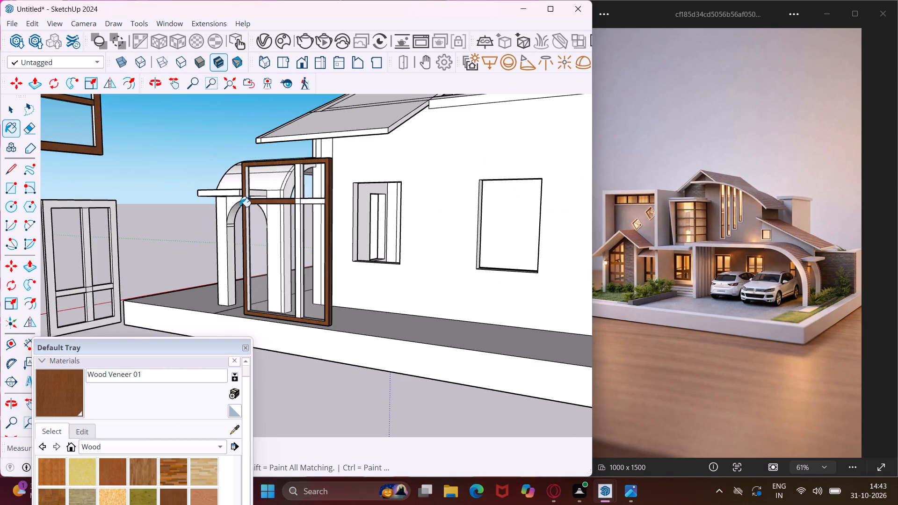
scroll(294, 194, "up", 13)
left_click(299, 194)
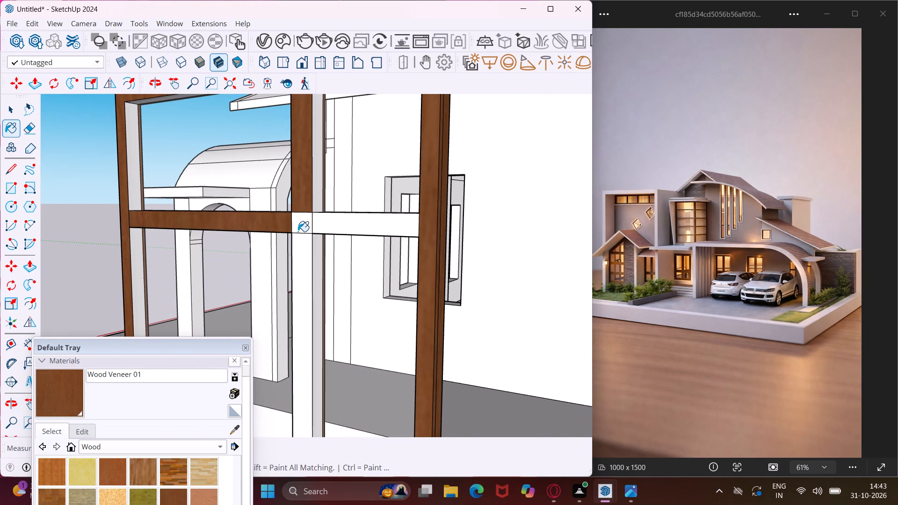
left_click(304, 221)
left_click(303, 247)
left_click(321, 227)
Paint the divider's side faces above and below the crossbar with Wood Veneer 01, undoing the stray fill on the glass.
scroll(314, 201, "up", 2)
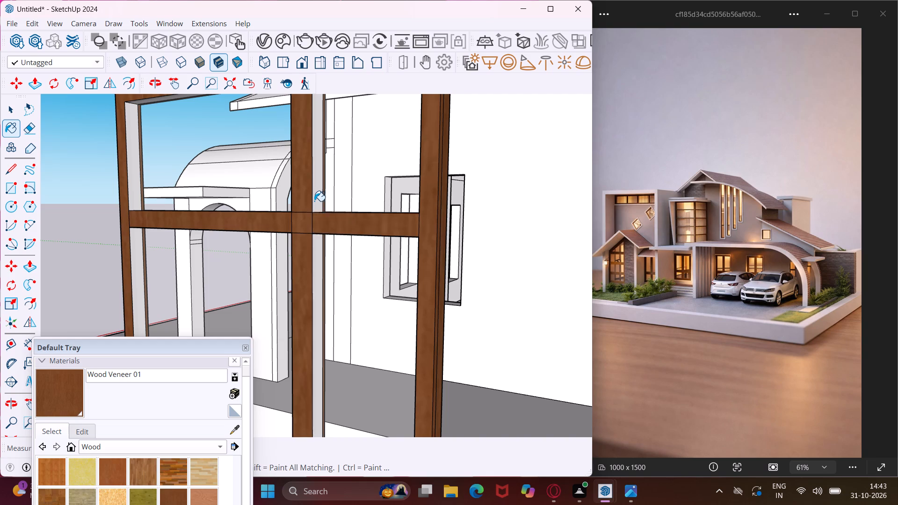
scroll(314, 201, "up", 2)
left_click(314, 201)
left_click(319, 276)
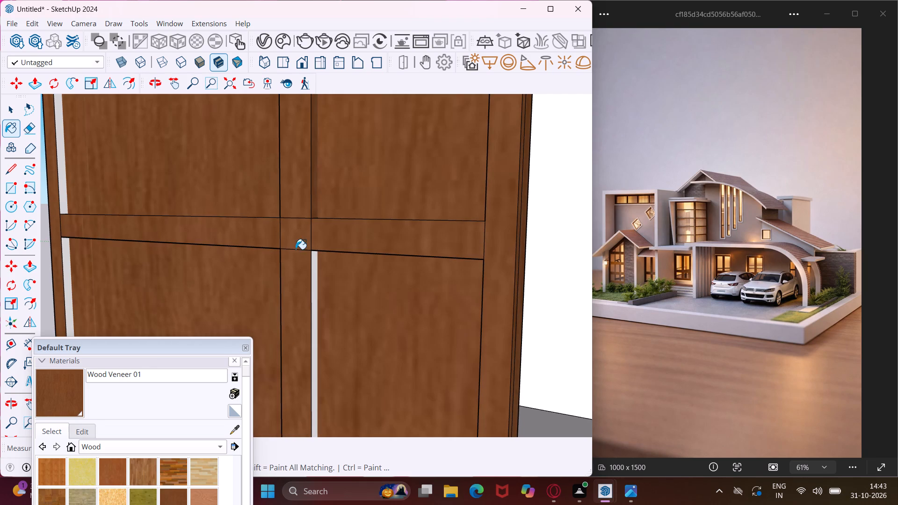
key("ctrl+z")
scroll(308, 282, "up", 2)
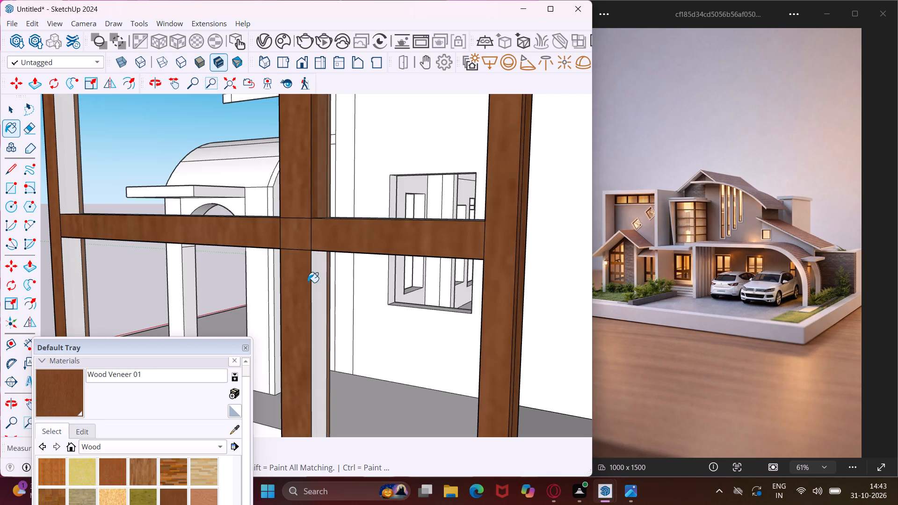
scroll(308, 282, "up", 3)
left_click(325, 270)
Paint the top faces of both crossbar segments with Wood Veneer 01, undoing the stray fill.
middle_click_drag(320, 266, 341, 390)
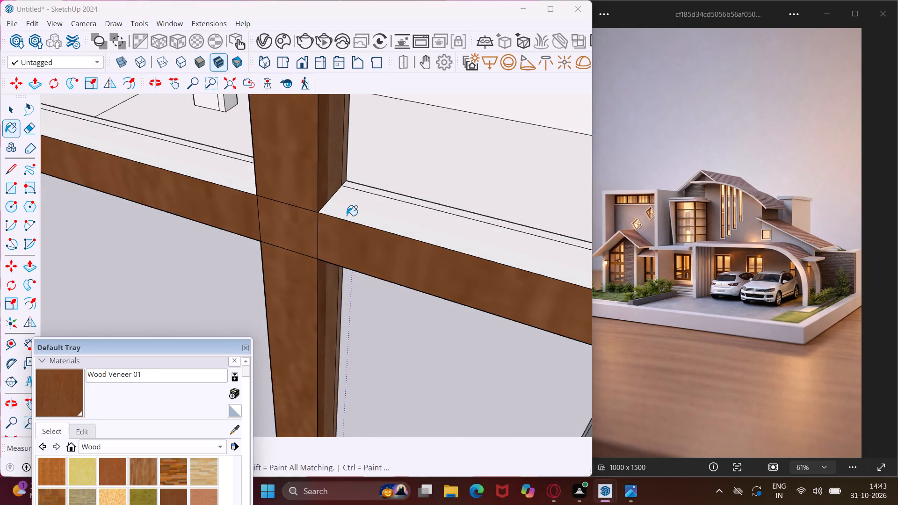
left_click(354, 202)
key("ctrl+z")
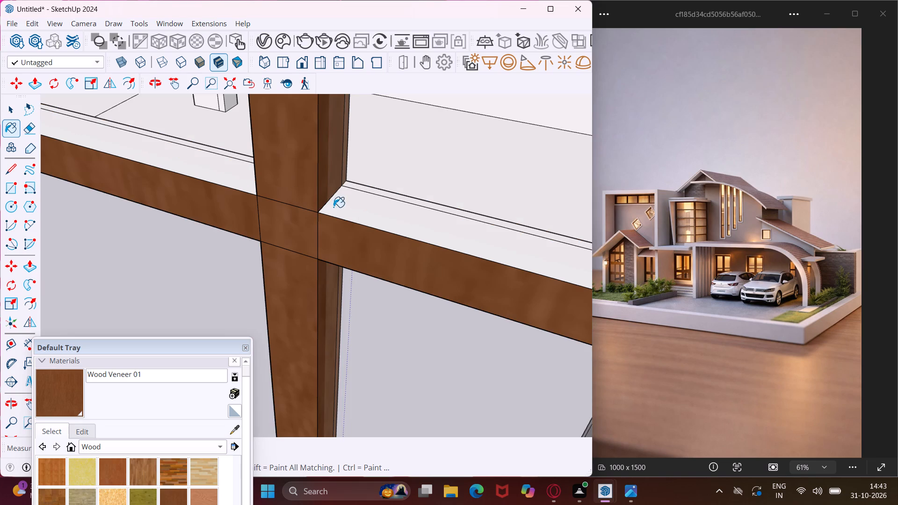
left_click(337, 212)
left_click(249, 182)
Paint the end upright's inner sides and the divider's other side faces, above and below the crossbar, with Wood Veneer 01.
middle_click_drag(250, 183, 260, 188)
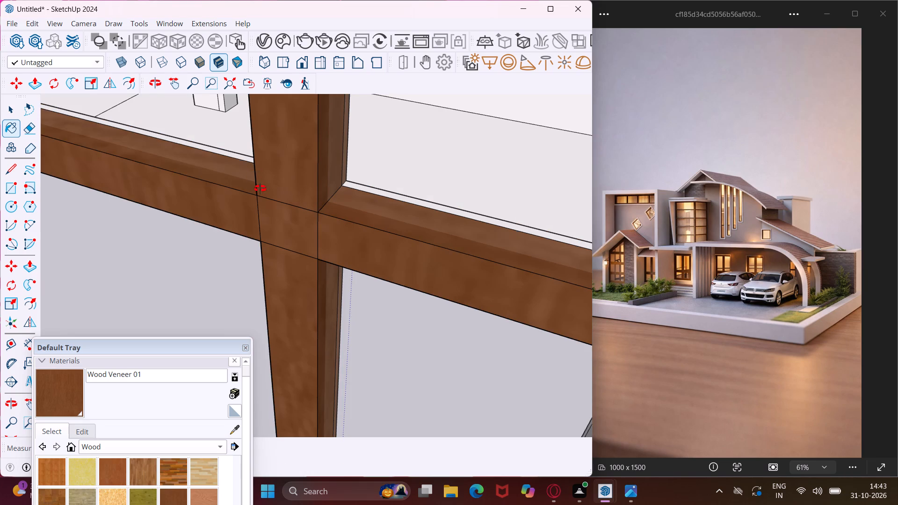
middle_click_drag(260, 188, 550, 110)
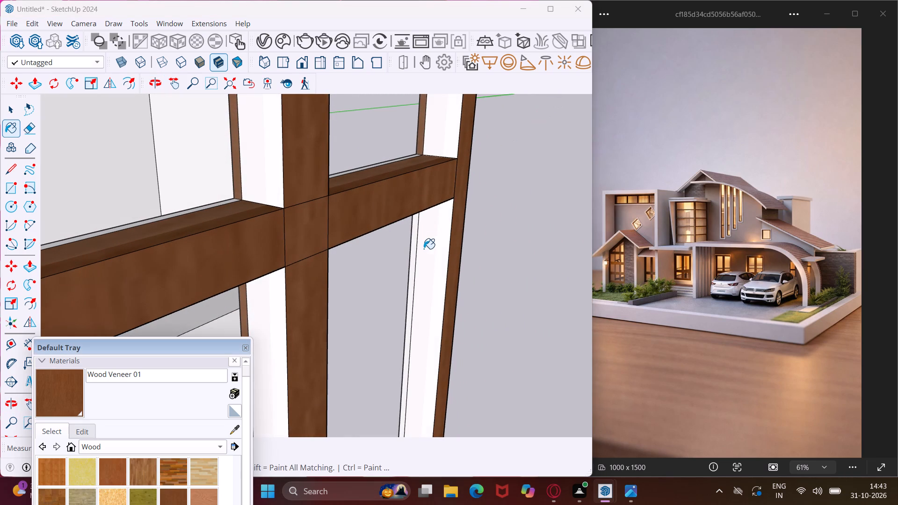
left_click(444, 228)
left_click(449, 150)
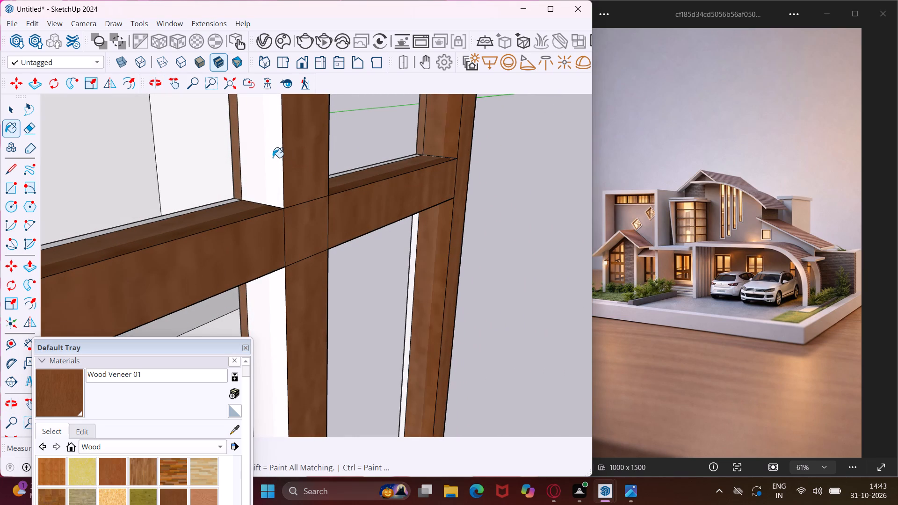
left_click(273, 158)
left_click(280, 283)
Paint both white strips on top of the frame's top rail with Wood Veneer 01.
scroll(267, 220, "down", 6)
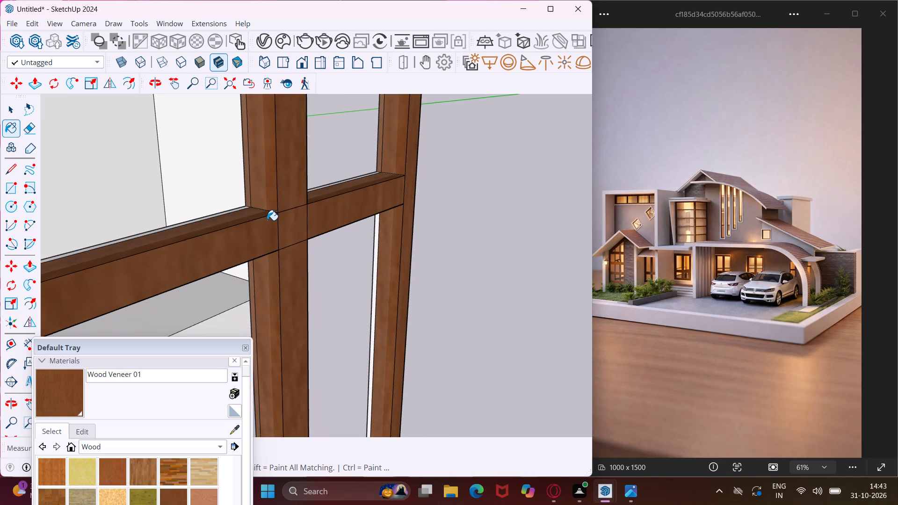
scroll(267, 219, "down", 13)
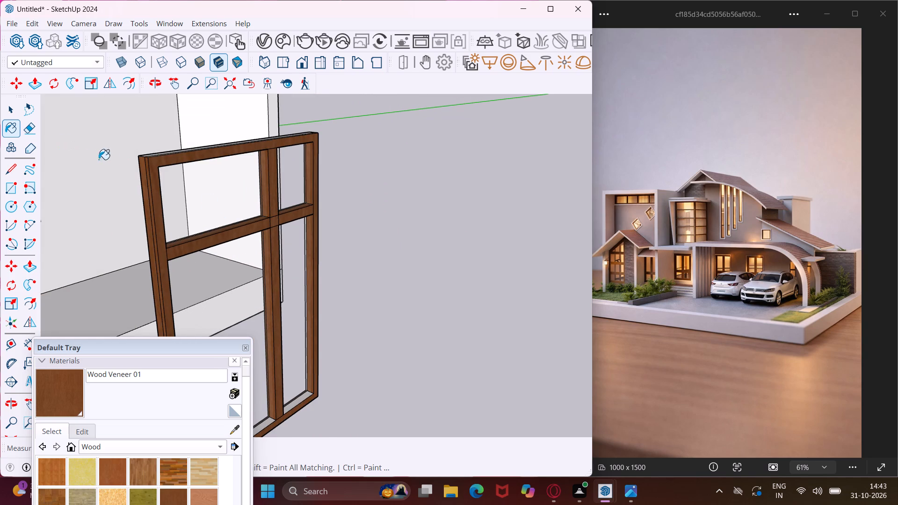
middle_click_drag(121, 160, 186, 235)
scroll(224, 296, "up", 1)
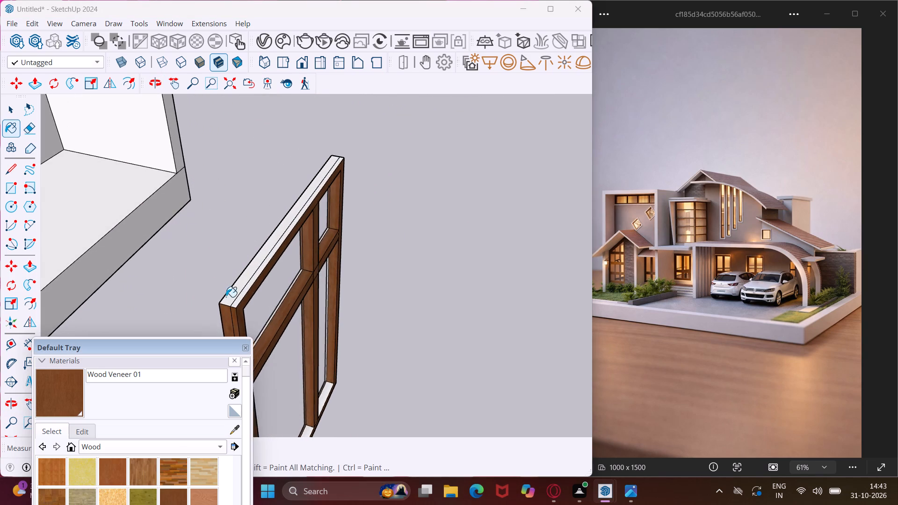
scroll(226, 297, "up", 7)
left_click(235, 301)
left_click(251, 305)
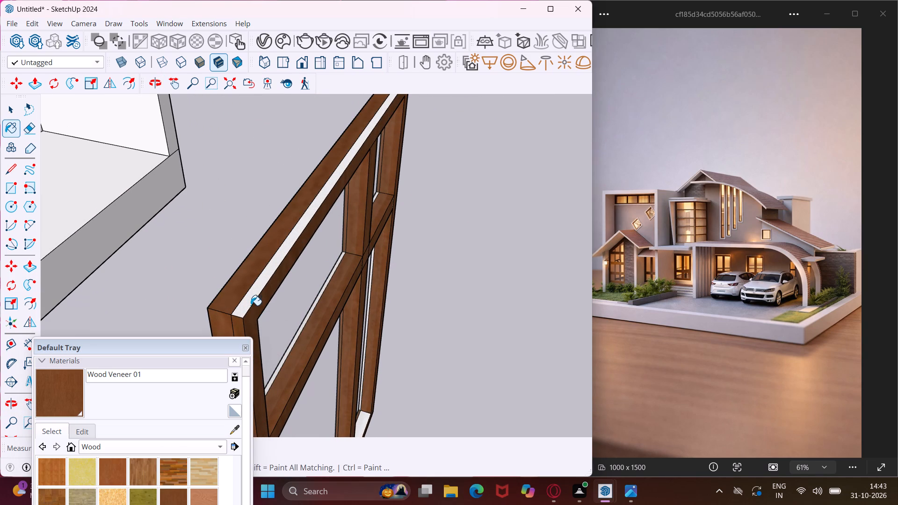
Paint the narrow white strip along the top of the long crossbar with Wood Veneer 01.
middle_click_drag(251, 305, 379, 269)
scroll(333, 340, "up", 2)
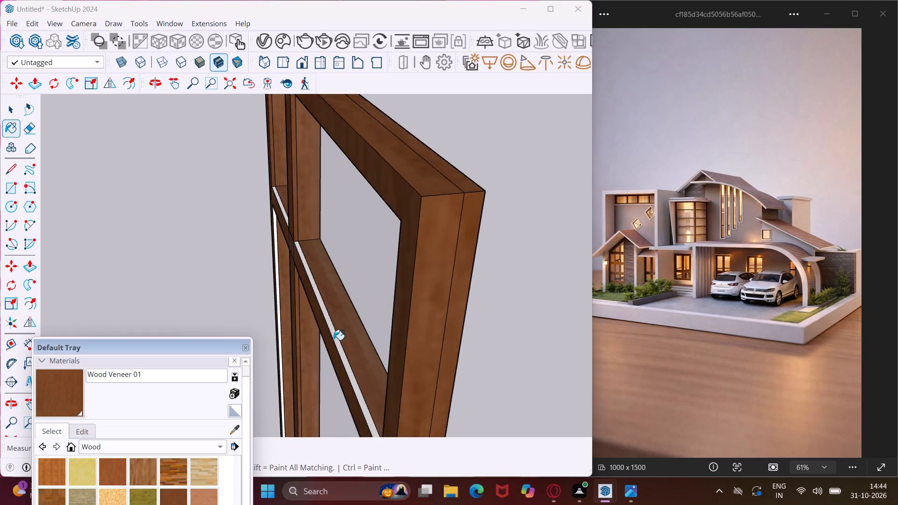
scroll(333, 340, "up", 5)
left_click(332, 339)
left_click(332, 331)
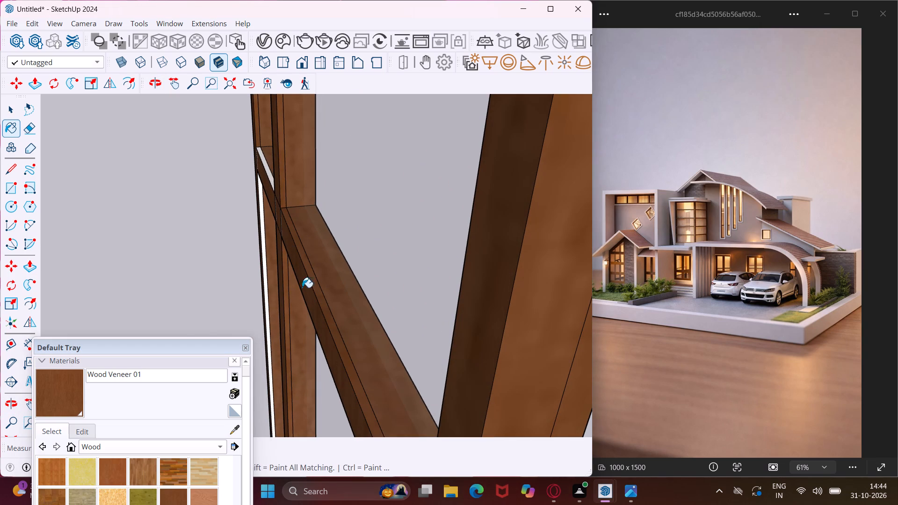
Paint the crossbar's remaining top strip past the divider and the end upright's white inner strip below it with Wood Veneer 01.
scroll(260, 185, "up", 8)
left_click(292, 165)
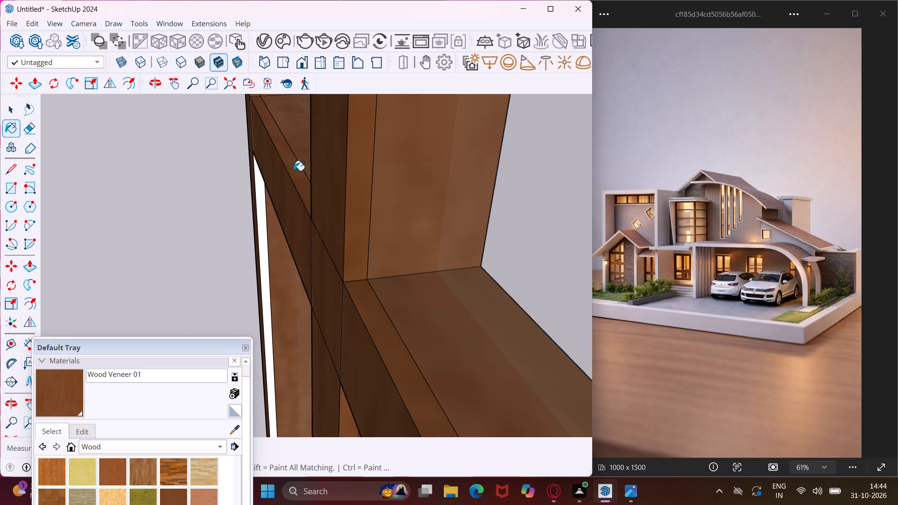
left_click(260, 220)
Paint the bottom rail's upper faces in both lower openings with Wood Veneer 01.
scroll(262, 186, "down", 5)
middle_click_drag(268, 190, 323, 115)
scroll(303, 112, "down", 17)
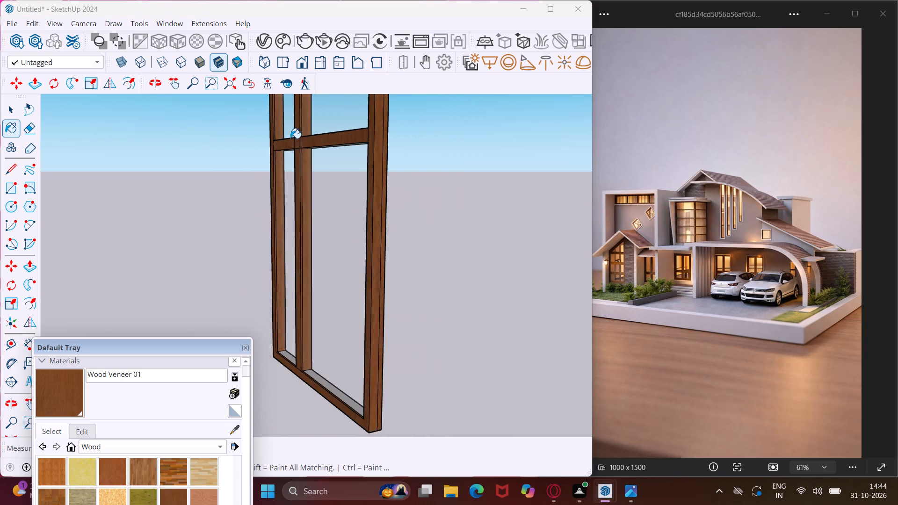
middle_click_drag(380, 381, 236, 389)
scroll(306, 379, "up", 8)
left_click(304, 377)
scroll(357, 298, "up", 4)
left_click(348, 295)
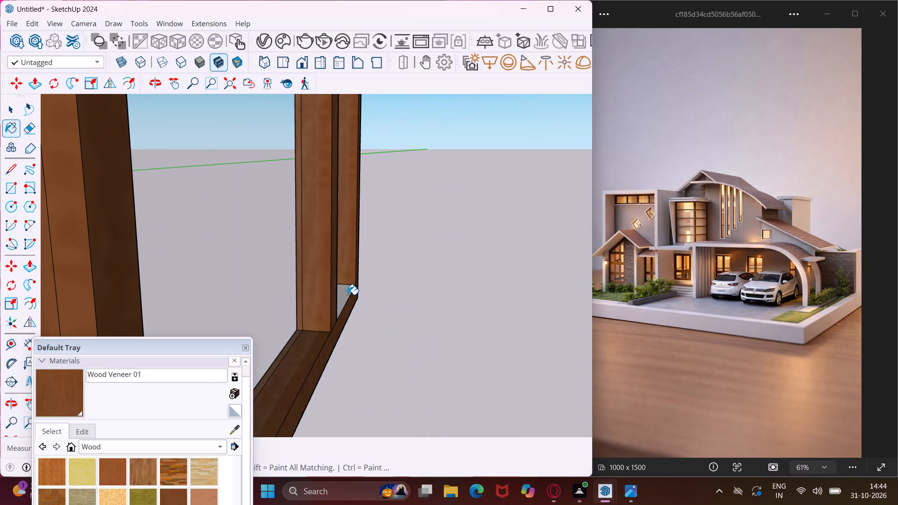
Paint the remaining faces of the opposite end upright, below and above the crossbar, with Wood Veneer 01.
scroll(348, 295, "down", 6)
middle_click_drag(344, 298, 54, 313)
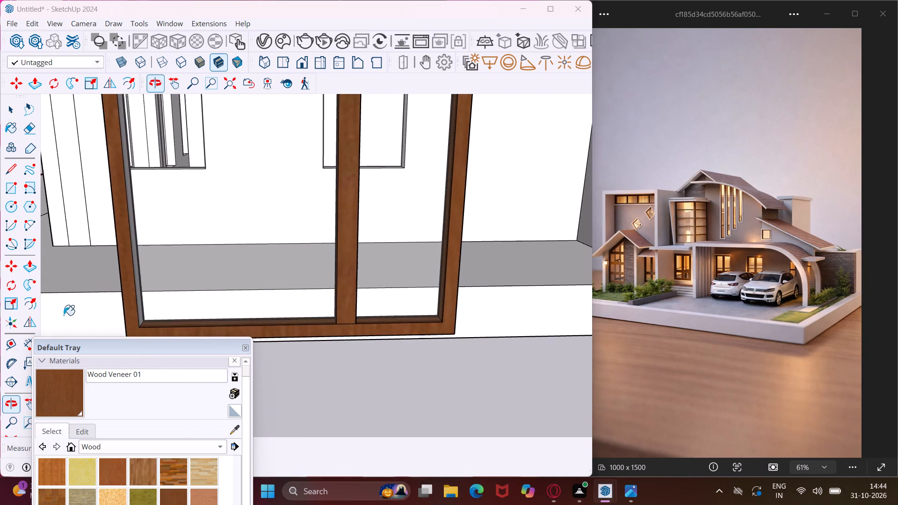
middle_click_drag(182, 311, 31, 310)
scroll(156, 243, "up", 4)
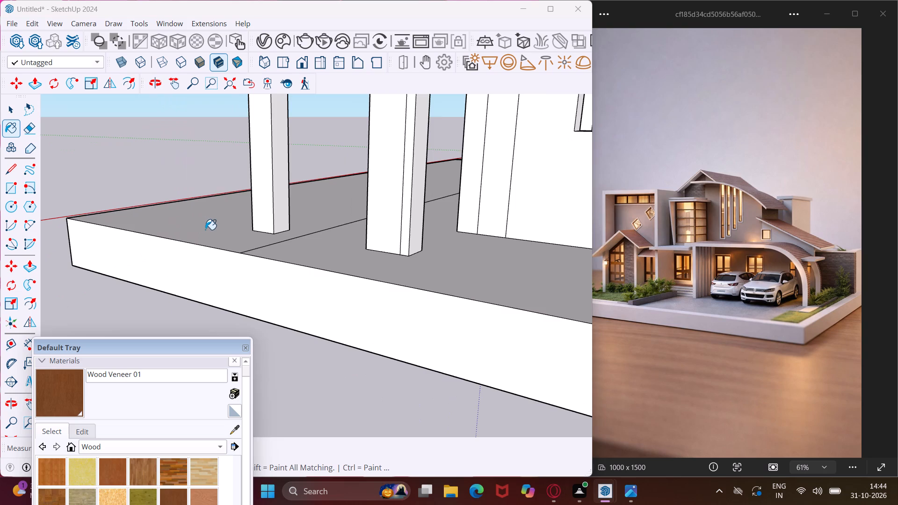
scroll(204, 230, "down", 4)
left_click(243, 224)
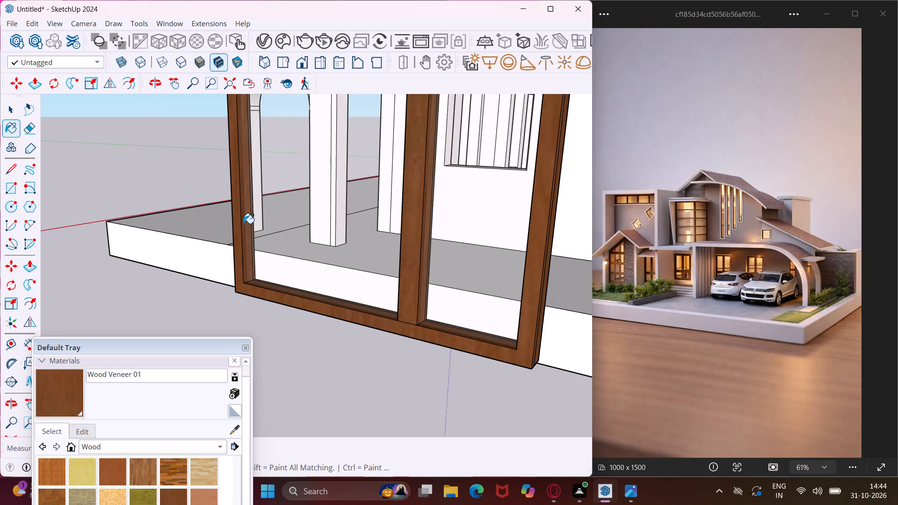
middle_click_drag(241, 223, 247, 282)
scroll(260, 296, "down", 8)
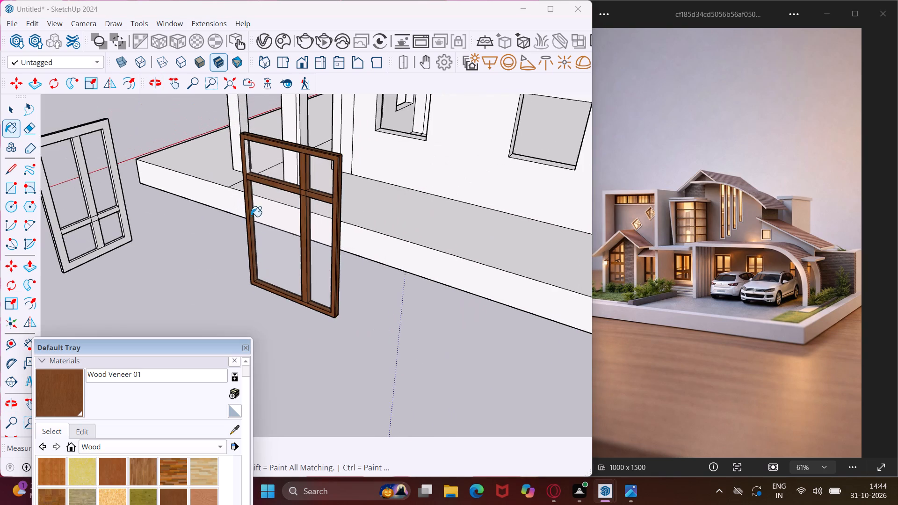
scroll(251, 159, "up", 14)
left_click(237, 164)
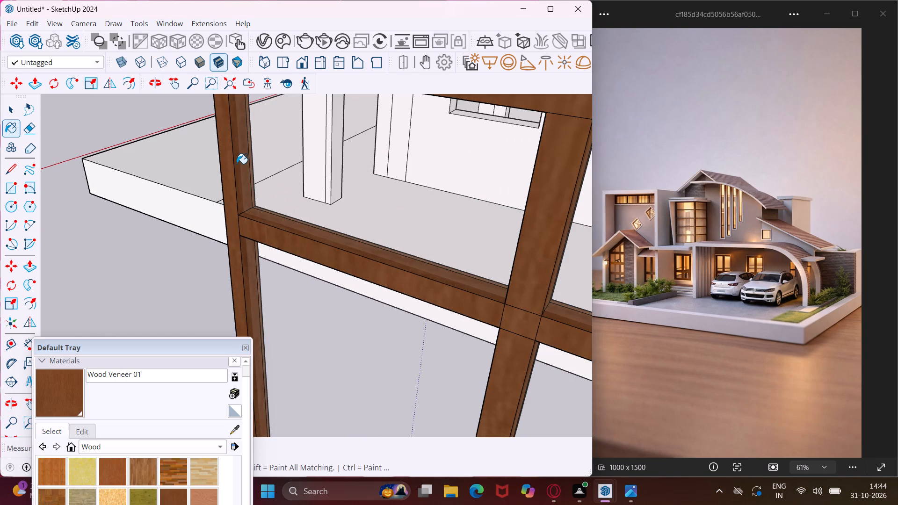
Paint the outer frame's front face on the tall white window with three crossbars in Wood Veneer 01.
scroll(237, 164, "down", 11)
middle_click_drag(240, 173, 458, 216)
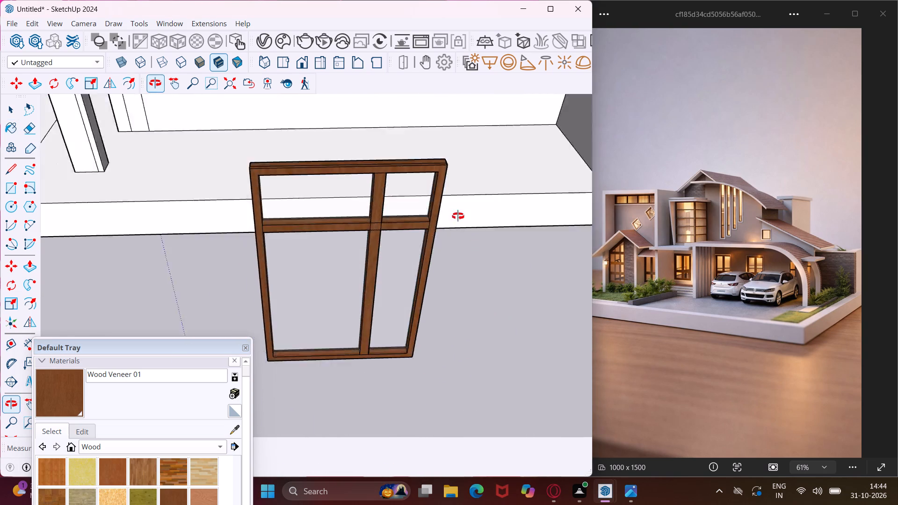
middle_click_drag(458, 216, 566, 216)
scroll(530, 202, "down", 14)
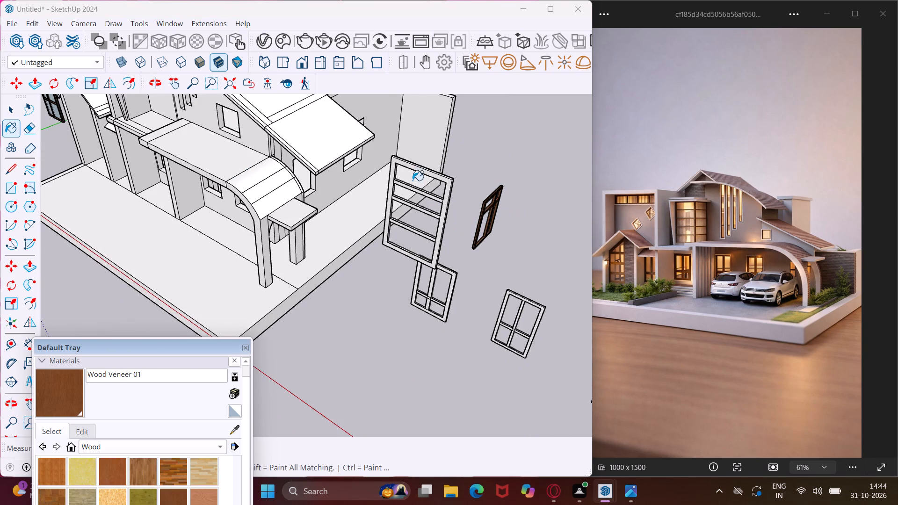
scroll(413, 180, "up", 11)
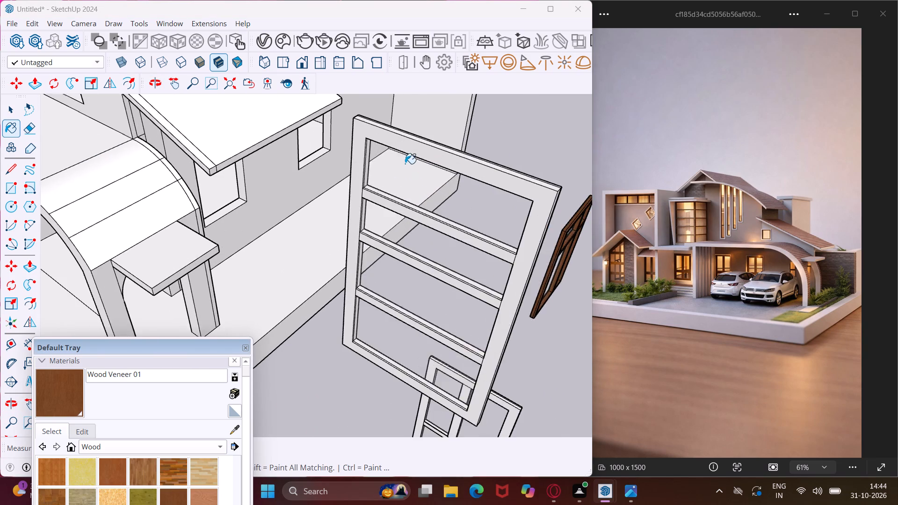
scroll(392, 154, "up", 9)
left_click(340, 139)
Paint the top crossbar's front face and both strips of the upright's outer side with Wood Veneer 01.
middle_click_drag(340, 139, 403, 154)
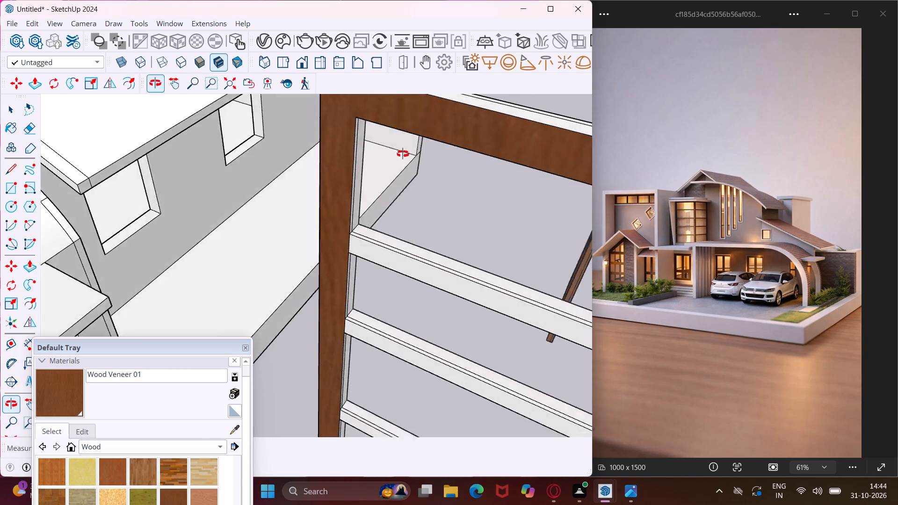
middle_click_drag(403, 154, 618, 176)
scroll(363, 208, "up", 8)
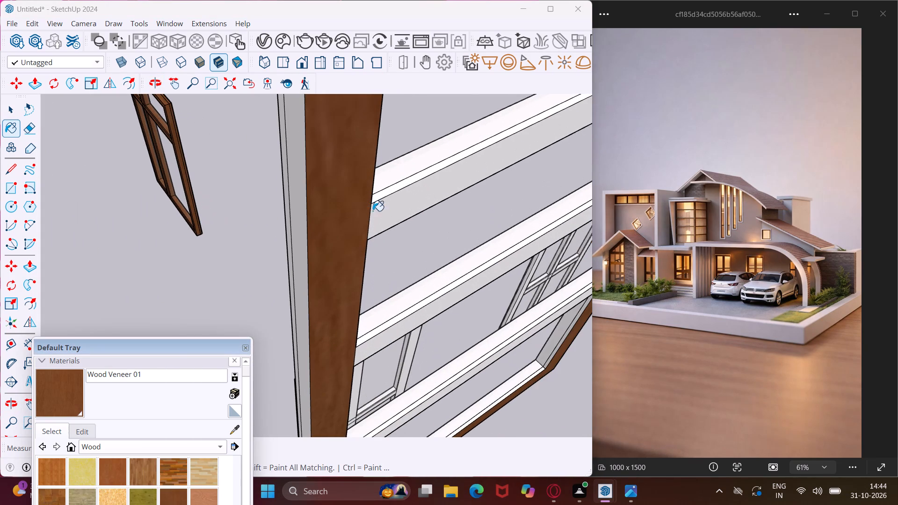
left_click(383, 211)
left_click(297, 212)
scroll(297, 212, "up", 1)
middle_click_drag(298, 212, 354, 216)
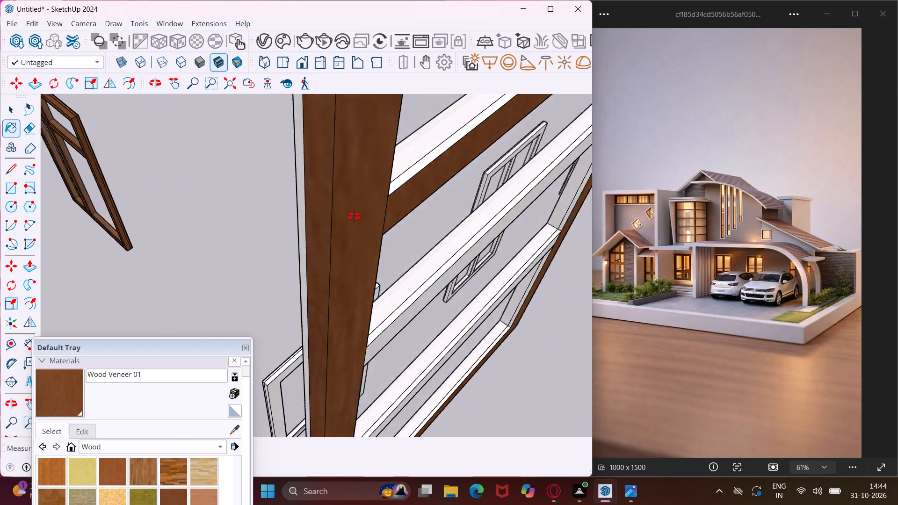
middle_click_drag(354, 216, 472, 201)
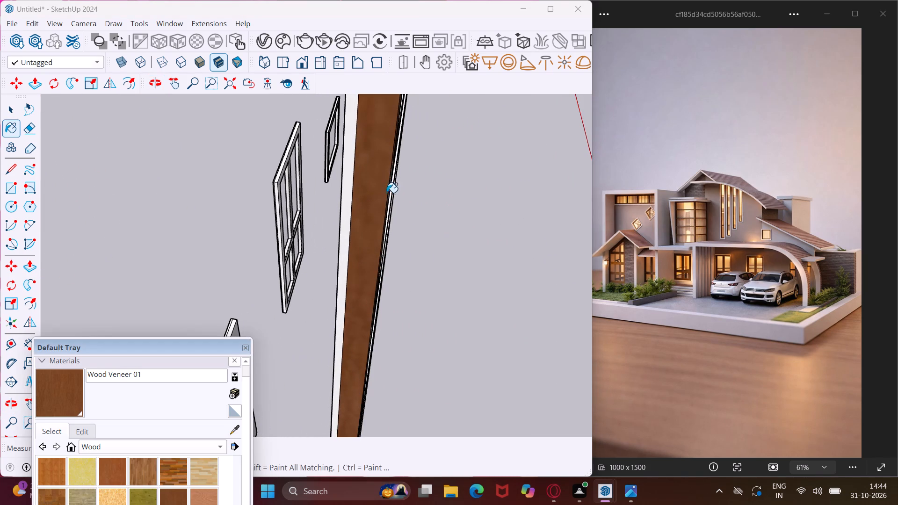
left_click(348, 189)
Paint the front faces and narrow top strips of the middle and lowest crossbars with Wood Veneer 01.
scroll(348, 189, "down", 6)
middle_click_drag(367, 219, 328, 208)
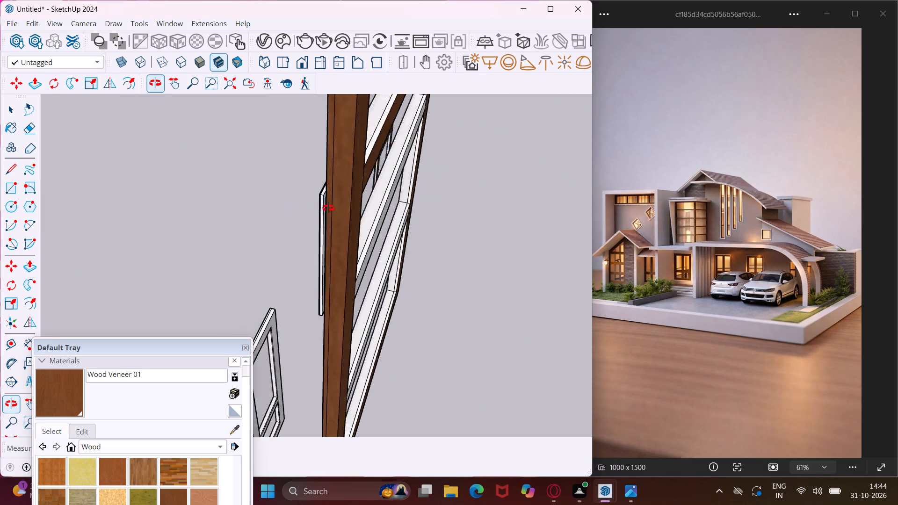
middle_click_drag(328, 208, 297, 204)
scroll(342, 285, "up", 8)
left_click(342, 285)
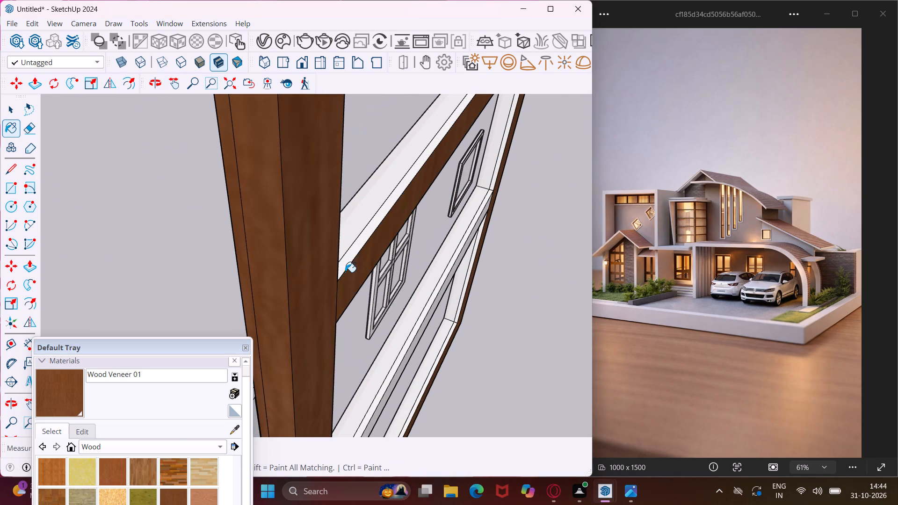
left_click(345, 266)
scroll(357, 280, "down", 5)
scroll(355, 403, "up", 9)
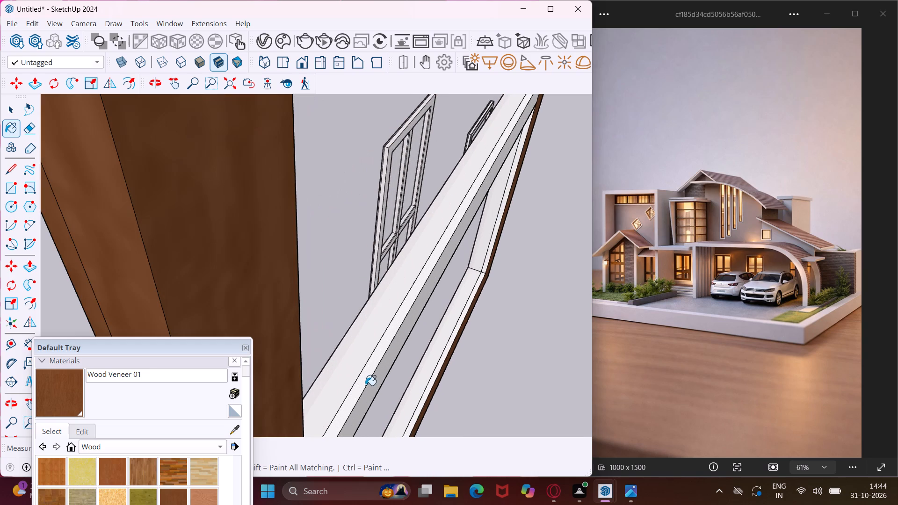
left_click(371, 369)
left_click(373, 384)
Paint the narrow inner strips of the bottom rail and of the far upright in the lowest two openings with Wood Veneer 01.
middle_click_drag(374, 372, 395, 264)
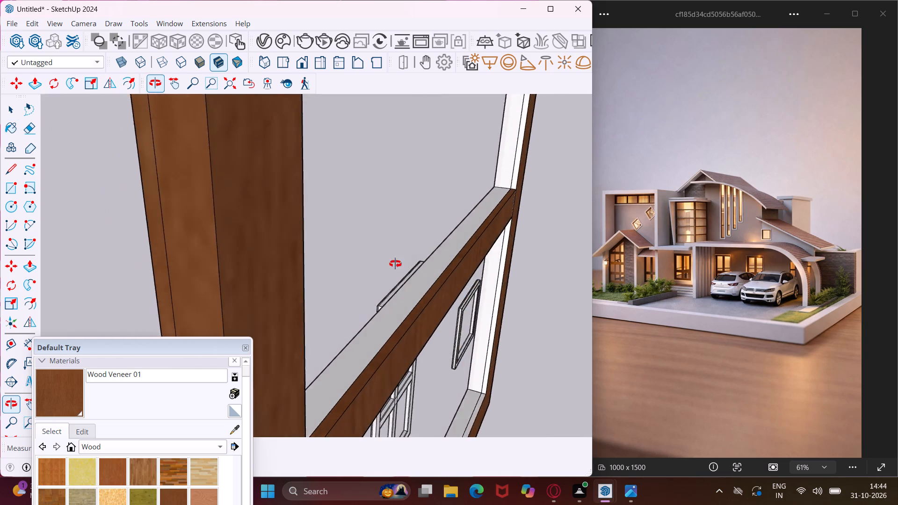
middle_click_drag(395, 264, 406, 246)
scroll(406, 246, "down", 11)
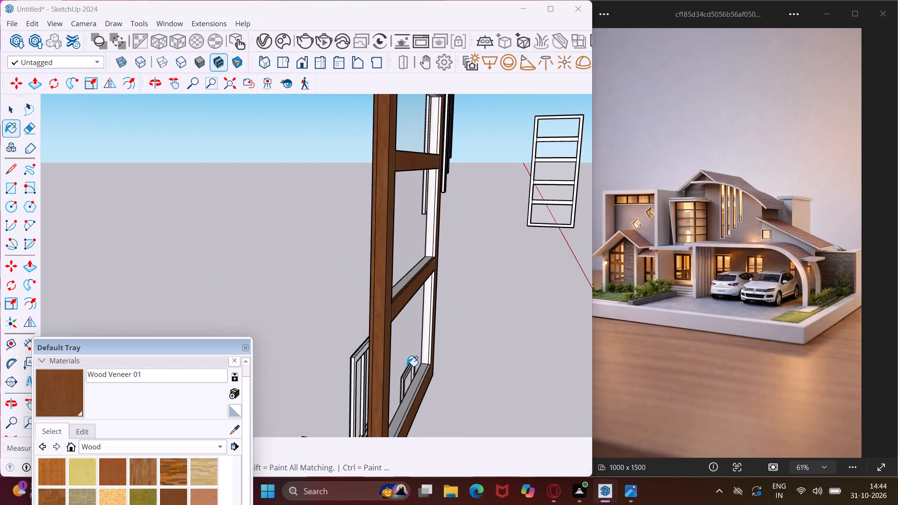
scroll(410, 405, "up", 8)
left_click(413, 400)
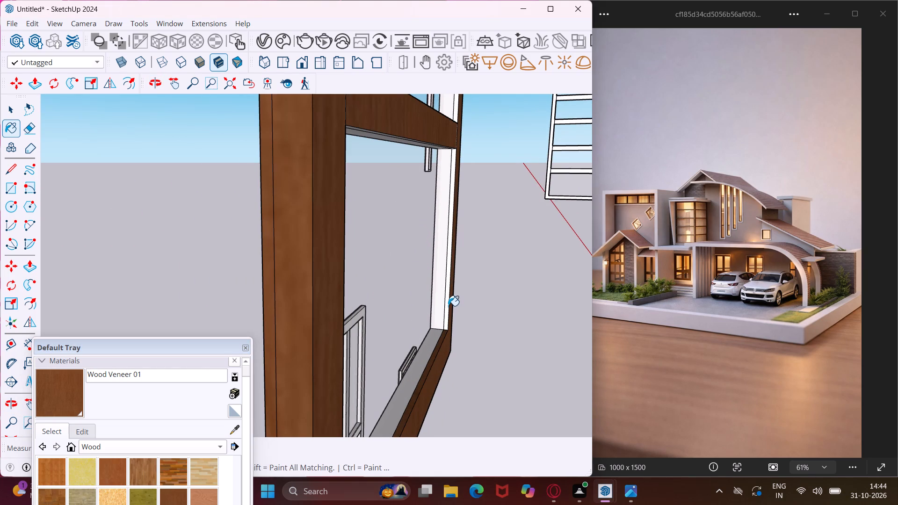
left_click(448, 301)
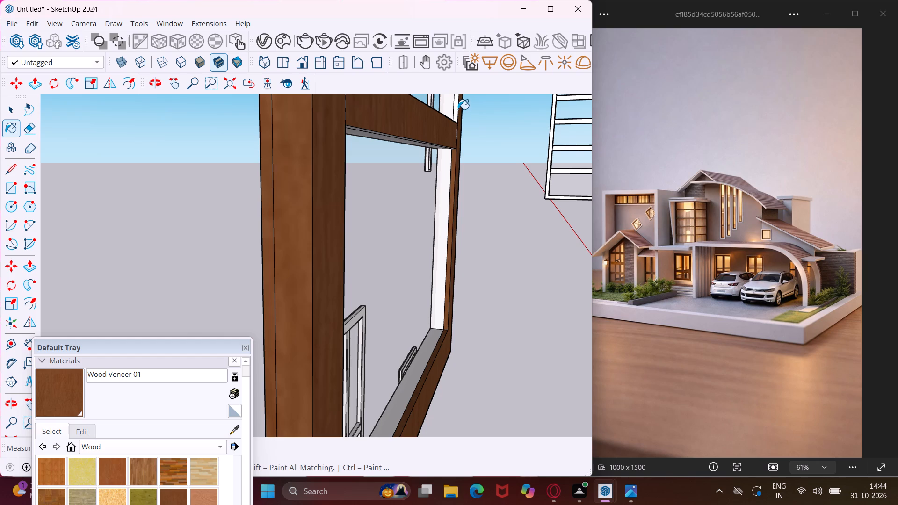
left_click(458, 103)
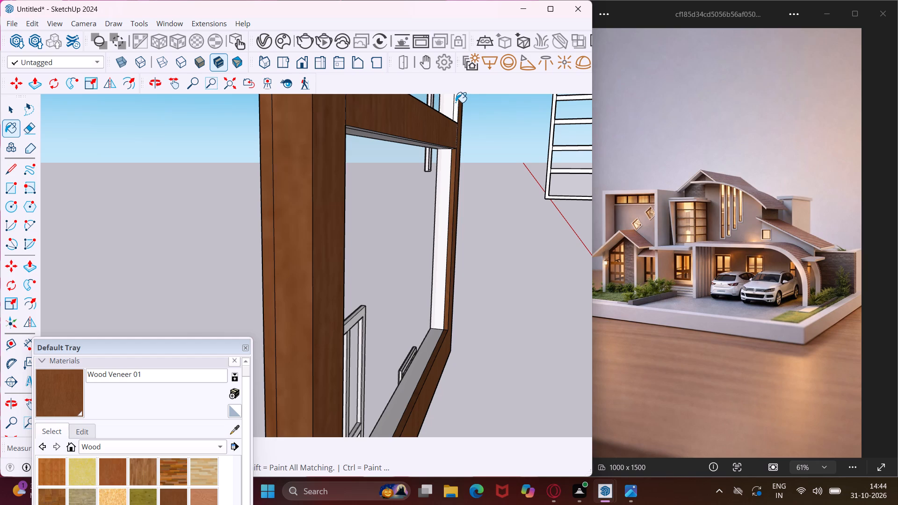
left_click(456, 102)
Paint the narrow front strip on the underside of the lowest crossbar with Wood Veneer 01.
scroll(358, 133, "up", 3)
middle_click_drag(358, 133, 372, 93)
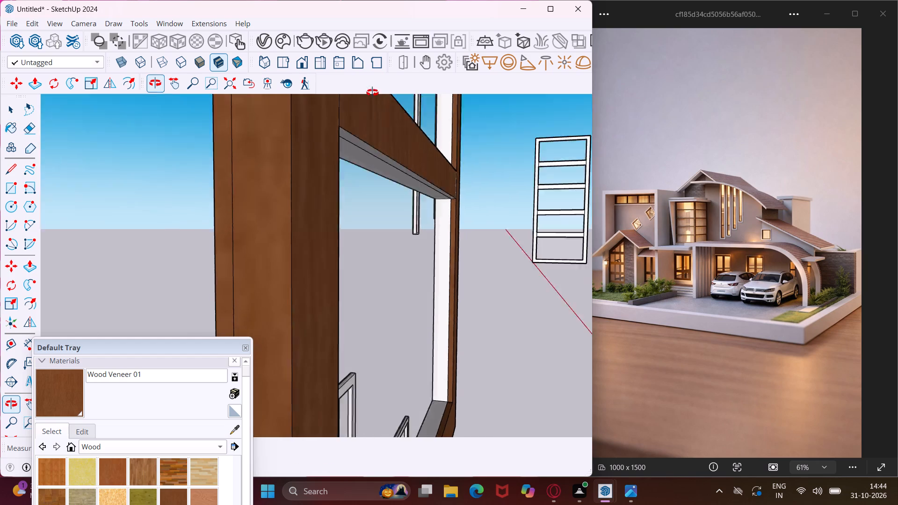
middle_click_drag(372, 93, 383, 80)
scroll(390, 142, "up", 3)
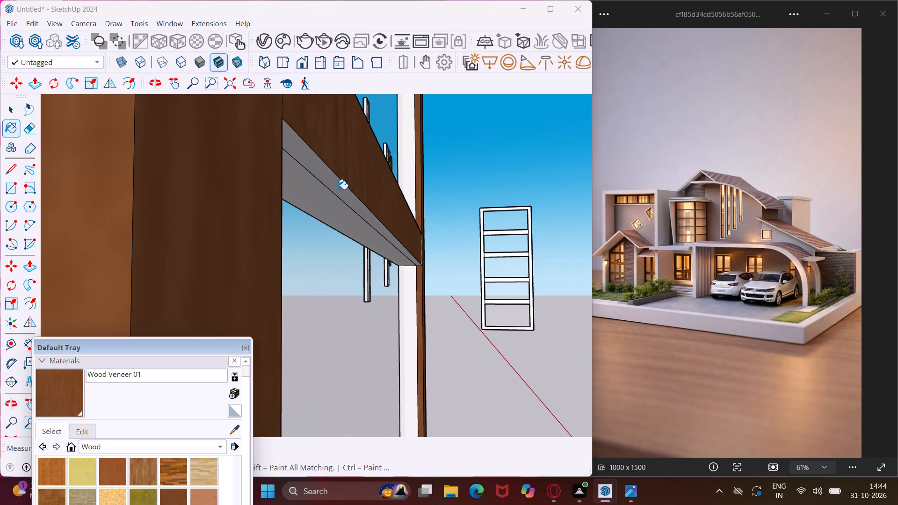
left_click(337, 189)
Paint the other upright's narrow inner strips, below and above the lowest crossbar, with Wood Veneer 01.
middle_click_drag(350, 191, 49, 260)
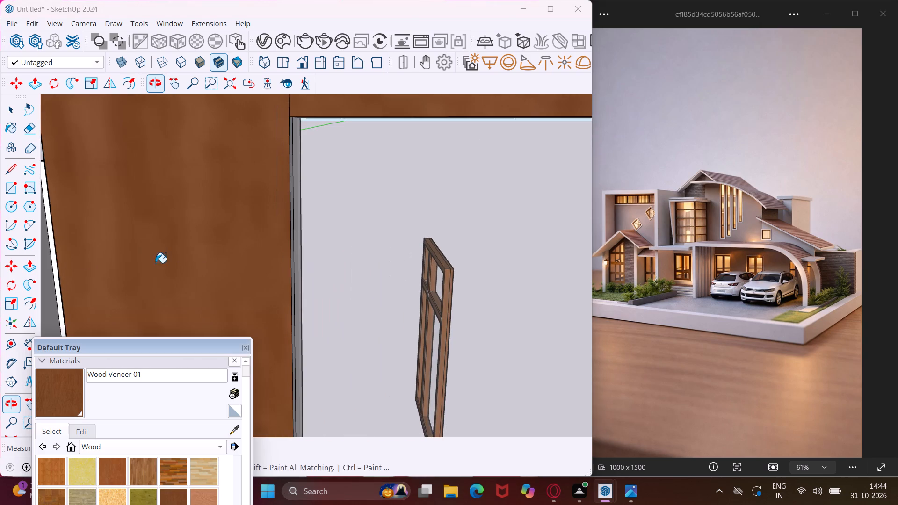
scroll(243, 255, "up", 1)
middle_click_drag(242, 254, 128, 267)
left_click(295, 227)
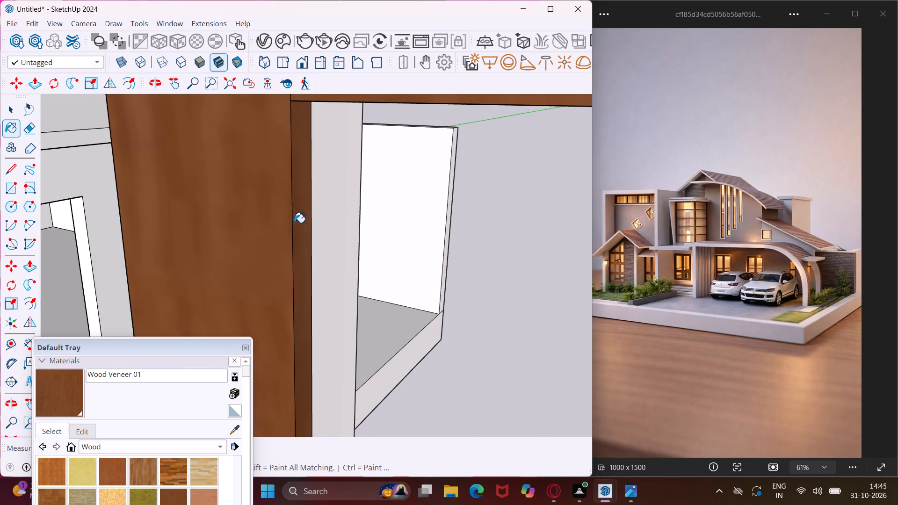
scroll(279, 197, "down", 20)
scroll(276, 186, "down", 3)
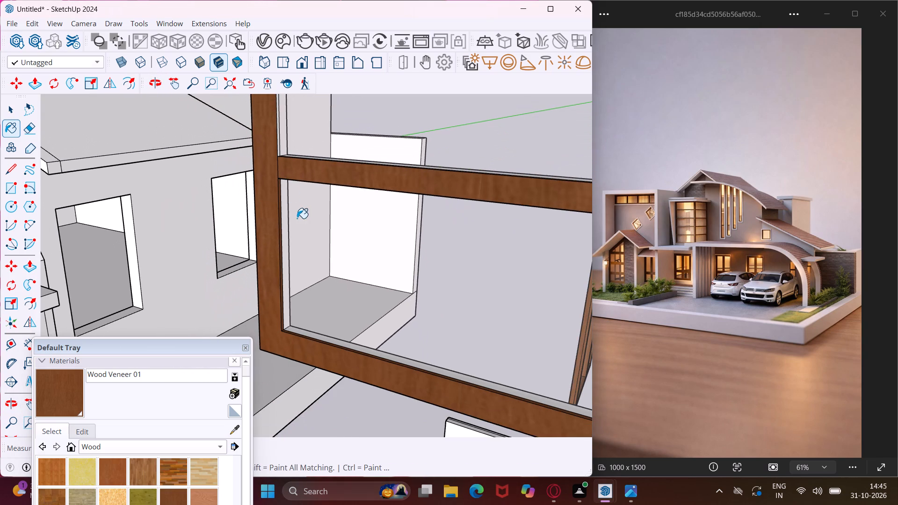
middle_click_drag(299, 225, 232, 294)
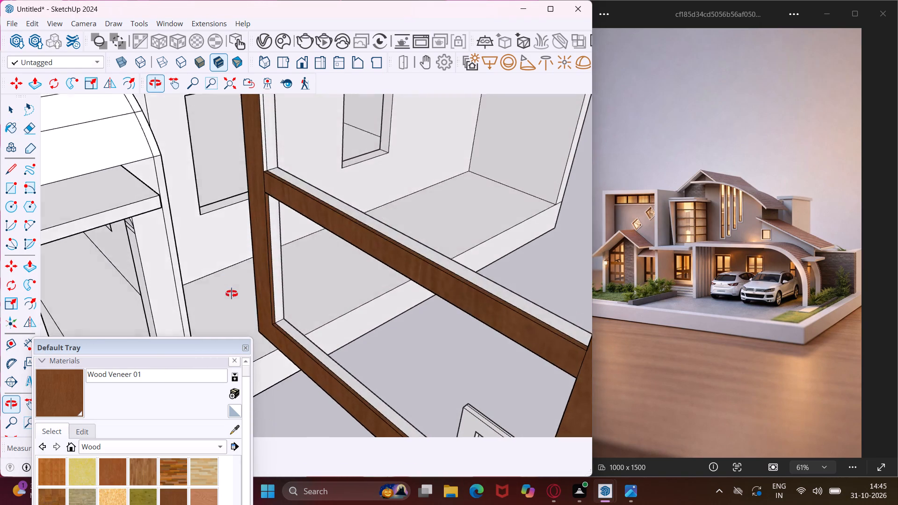
middle_click_drag(232, 294, 235, 301)
scroll(267, 186, "up", 13)
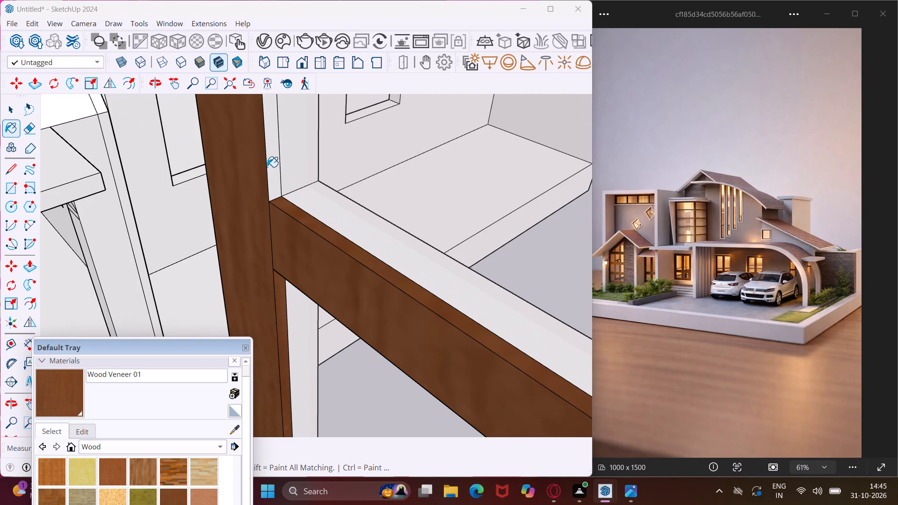
left_click(270, 171)
Paint the wide inner faces of the bottom rail and of the adjoining upright in the lowest opening with Wood Veneer 01.
middle_click_drag(270, 173, 897, 181)
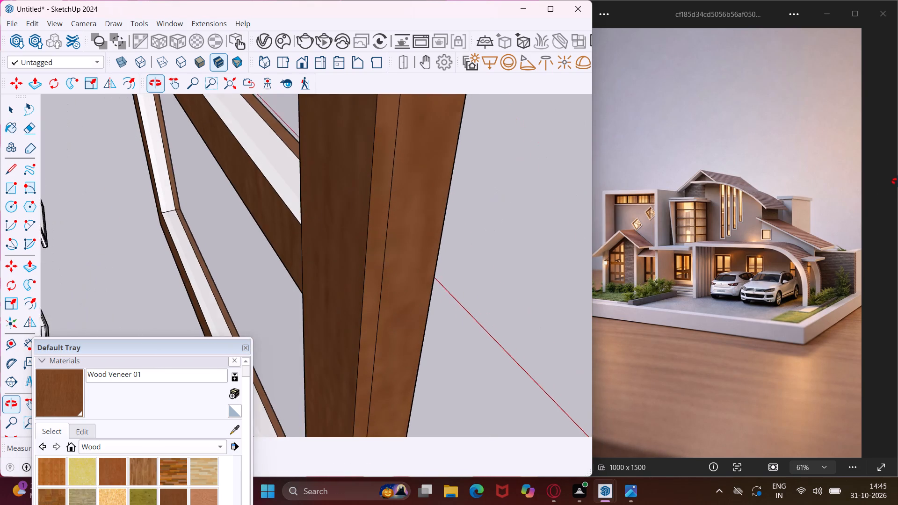
middle_click_drag(897, 181, 897, 180)
scroll(179, 298, "up", 5)
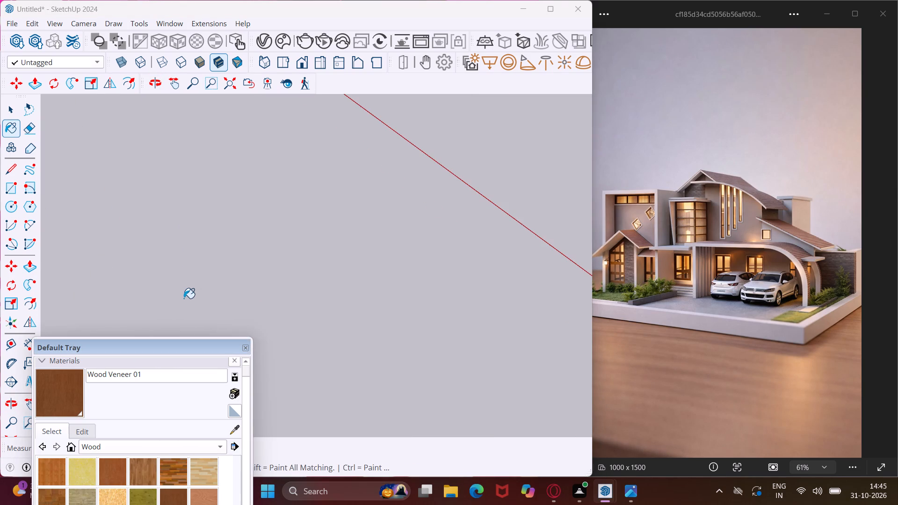
scroll(185, 298, "down", 3)
left_click(295, 238)
scroll(217, 240, "down", 2)
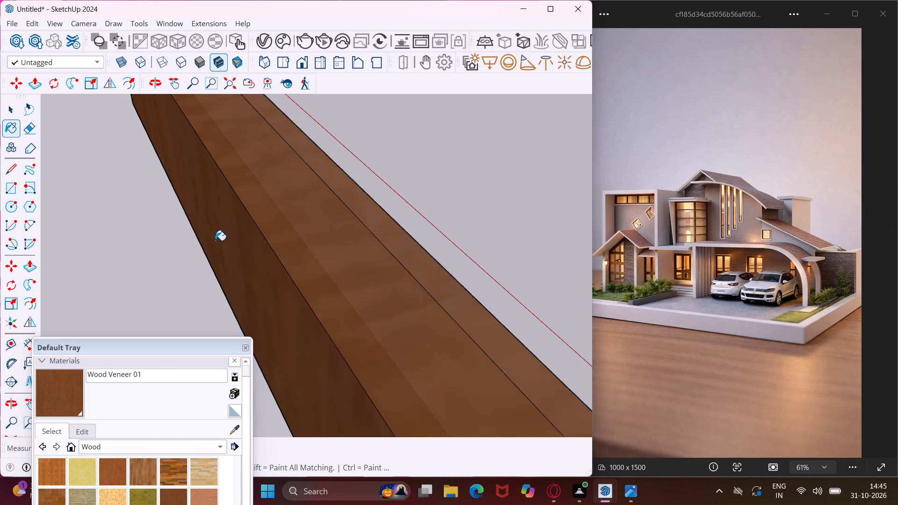
scroll(215, 240, "down", 14)
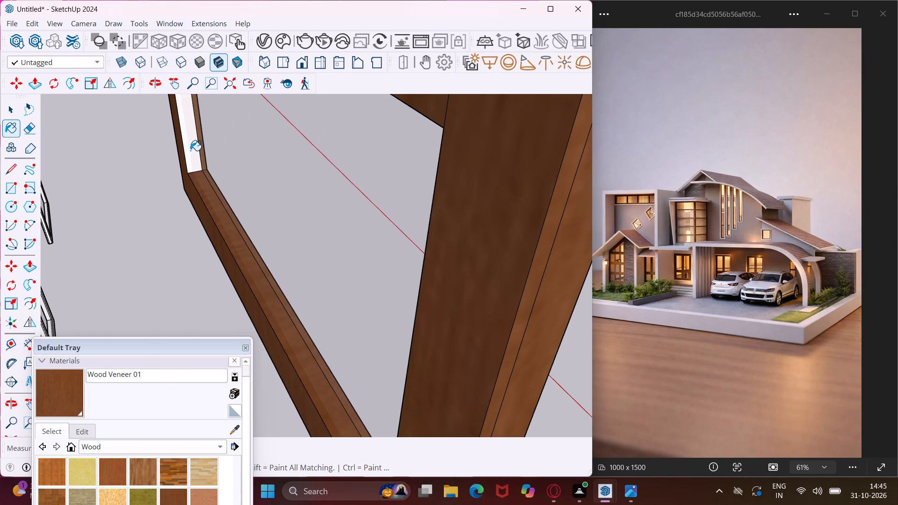
scroll(190, 151, "up", 8)
left_click(180, 139)
scroll(180, 142, "down", 5)
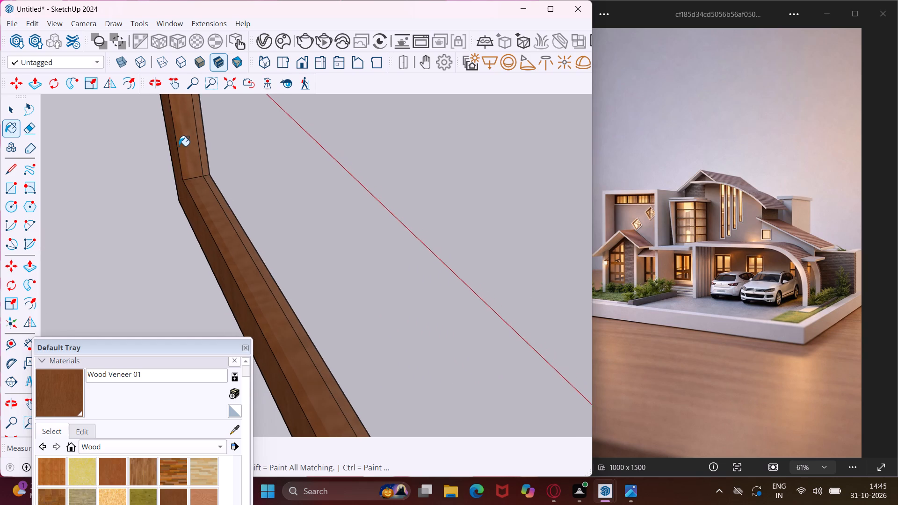
Paint the wide inner face of the middle crossbar with Wood Veneer 01.
scroll(179, 146, "down", 10)
middle_click_drag(226, 106, 277, 185)
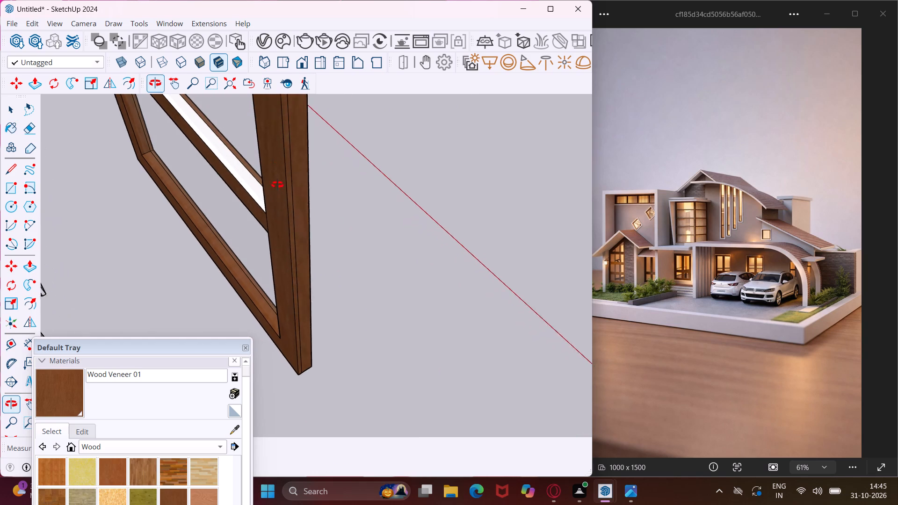
middle_click_drag(277, 185, 280, 189)
scroll(241, 216, "up", 3)
left_click(255, 218)
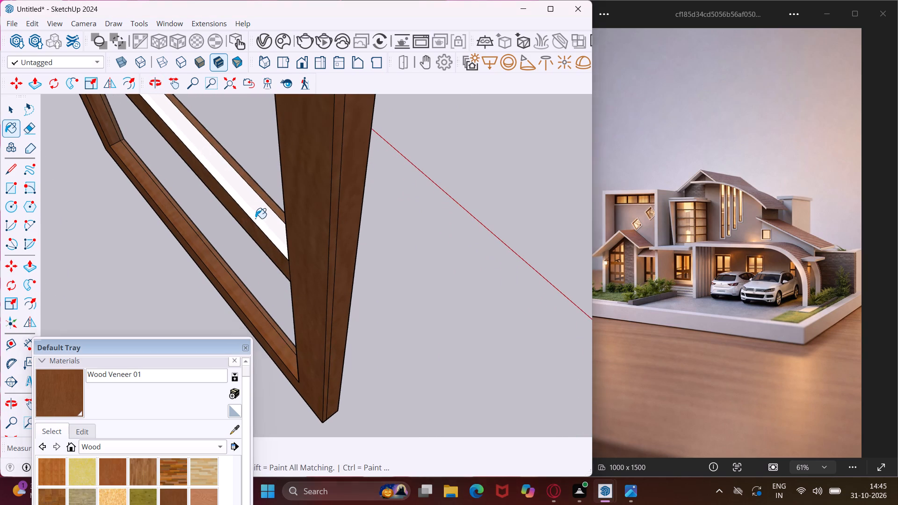
middle_click_drag(244, 228, 358, 296)
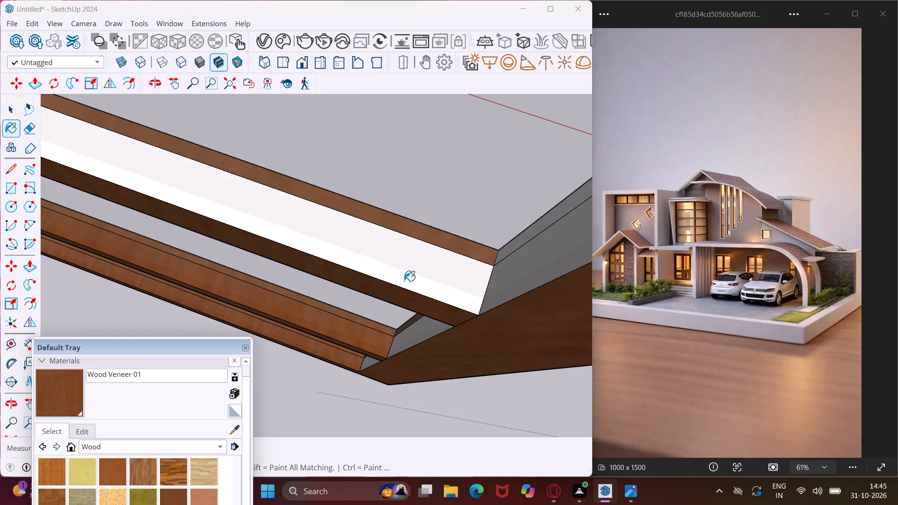
left_click(404, 281)
Paint the adjoining upright's inner faces in the three openings below the top crossbar with Wood Veneer 01.
left_click(503, 292)
scroll(447, 303, "down", 1)
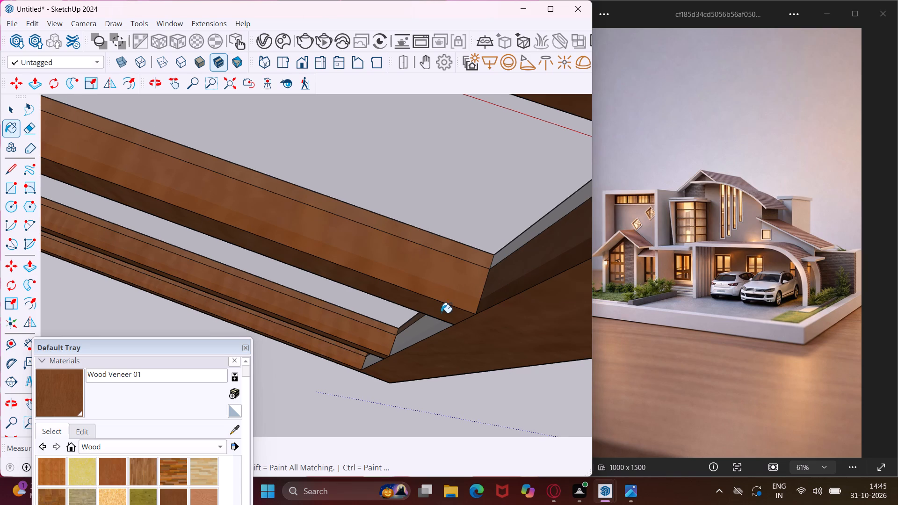
left_click(436, 330)
scroll(378, 364, "up", 7)
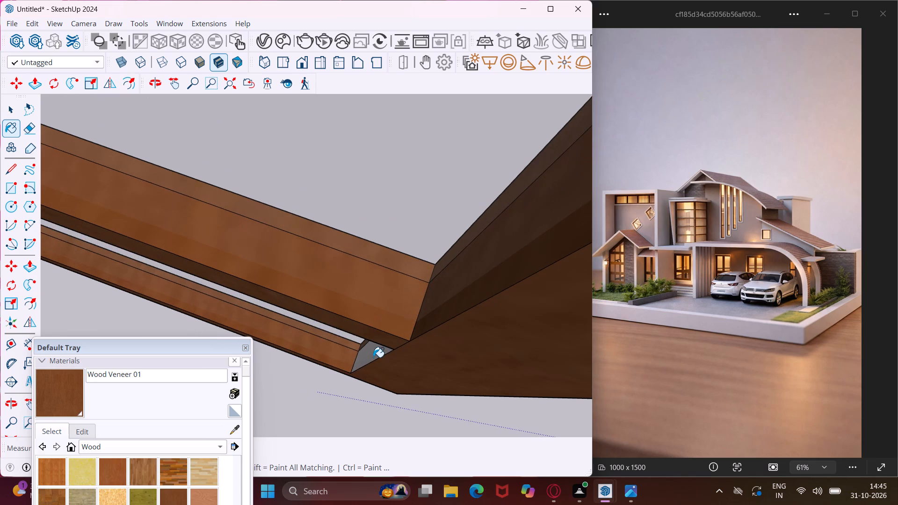
left_click(373, 357)
Paint both strips of the top rail's outer edge, wide and narrow, with Wood Veneer 01.
scroll(370, 357, "down", 15)
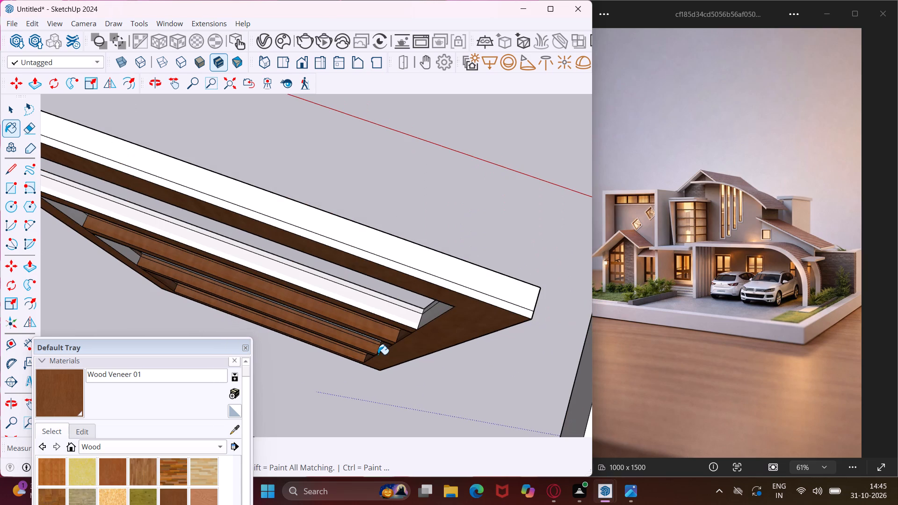
left_click(463, 274)
left_click(458, 291)
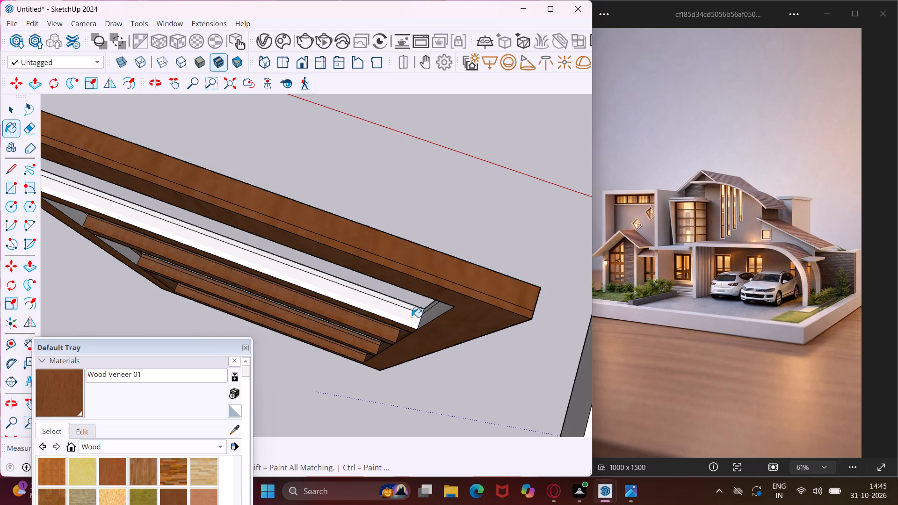
Paint the top crossbar's wide inner face and the adjoining upright's inner face in the top opening with Wood Veneer 01.
scroll(401, 323, "up", 8)
left_click(405, 318)
left_click(447, 330)
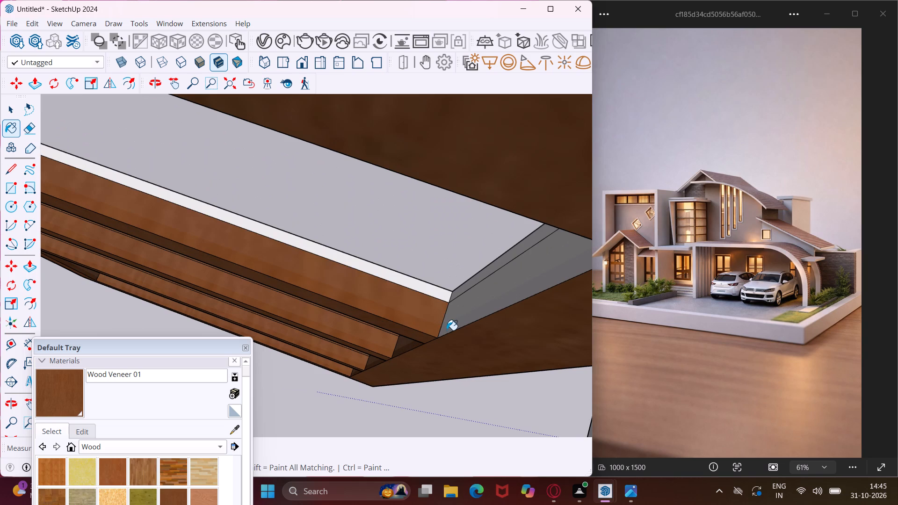
Paint the opposite upright's wide inner face in the top opening with Wood Veneer 01, undoing any stray fill.
middle_click_drag(446, 330, 514, 314)
scroll(512, 312, "down", 5)
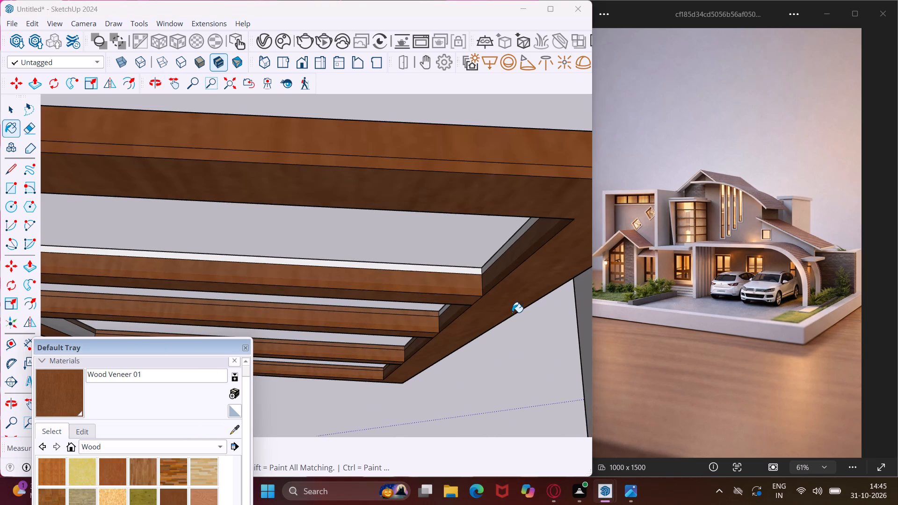
scroll(453, 316, "down", 4)
scroll(65, 259, "up", 4)
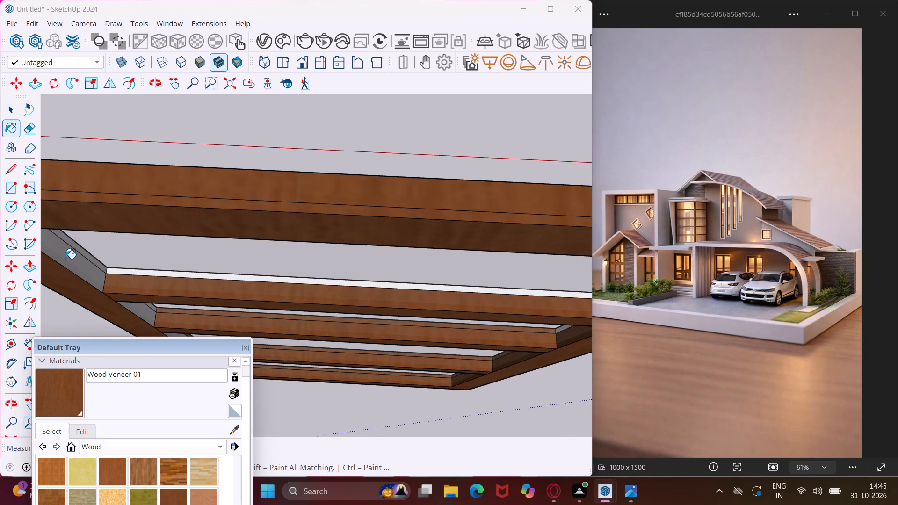
left_click(65, 259)
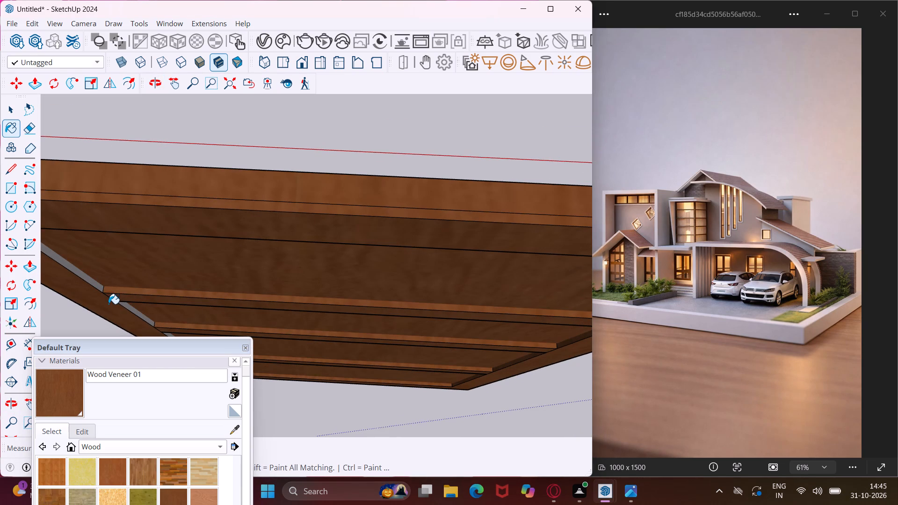
key("ctrl+z")
left_click(88, 281)
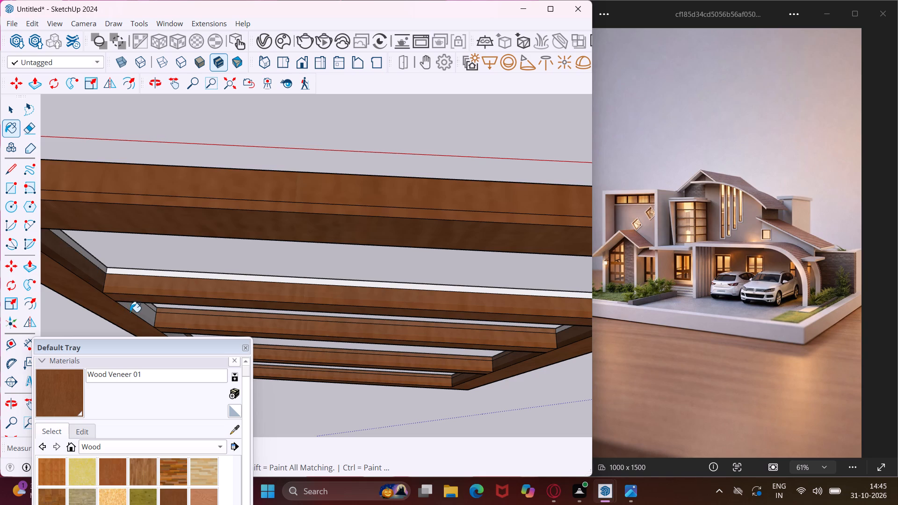
Paint the same upright's inner face in the second opening from the top with Wood Veneer 01, undoing any stray fill.
left_click(131, 312)
left_click(138, 310)
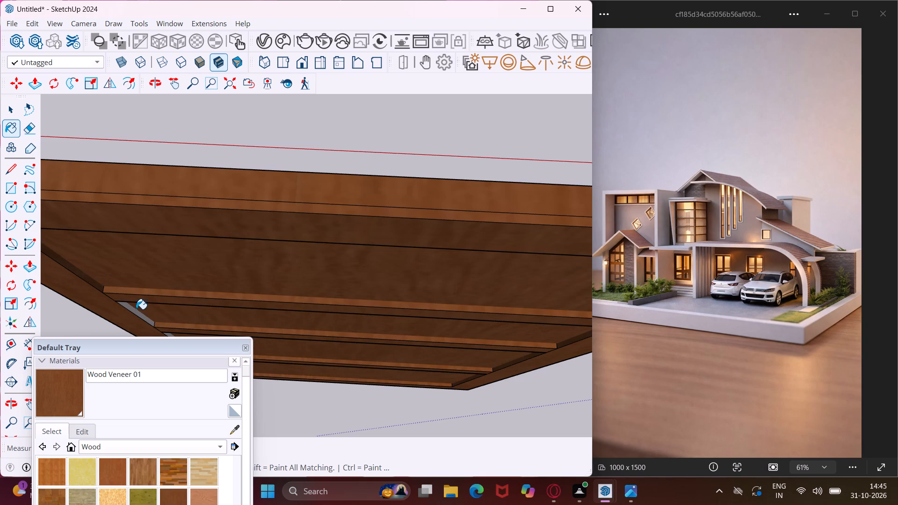
key("ctrl+z")
scroll(134, 310, "up", 4)
left_click(132, 314)
middle_click_drag(132, 313, 154, 262)
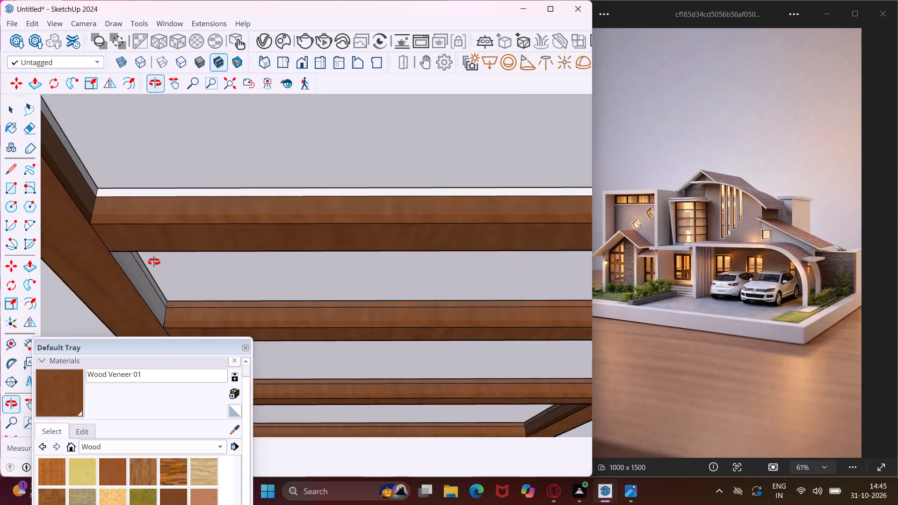
middle_click_drag(154, 262, 154, 260)
scroll(142, 274, "up", 3)
left_click(140, 276)
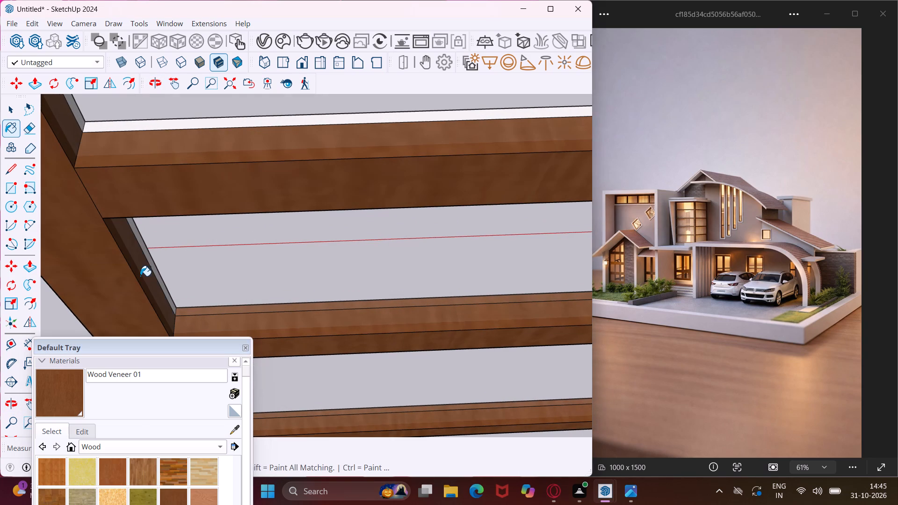
Paint the same upright's inner face between the middle and lowest crossbars with Wood Veneer 01.
scroll(127, 264, "down", 17)
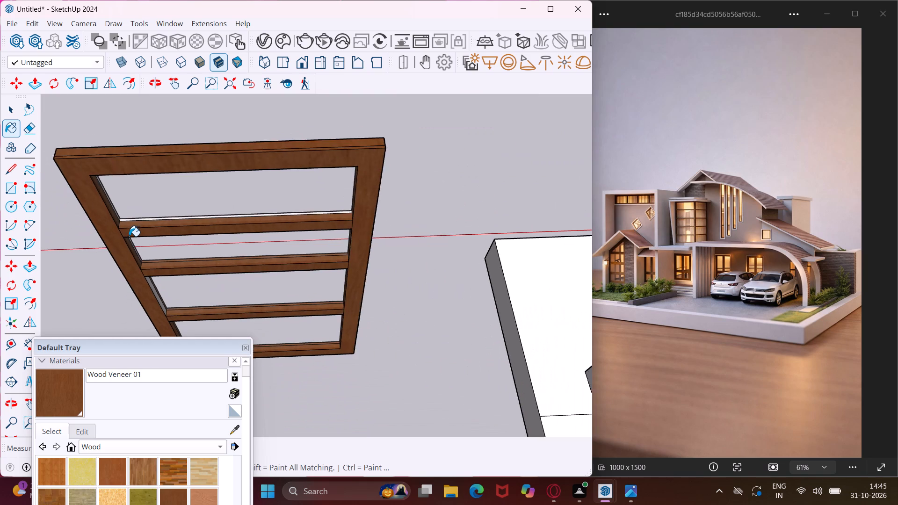
scroll(129, 236, "down", 5)
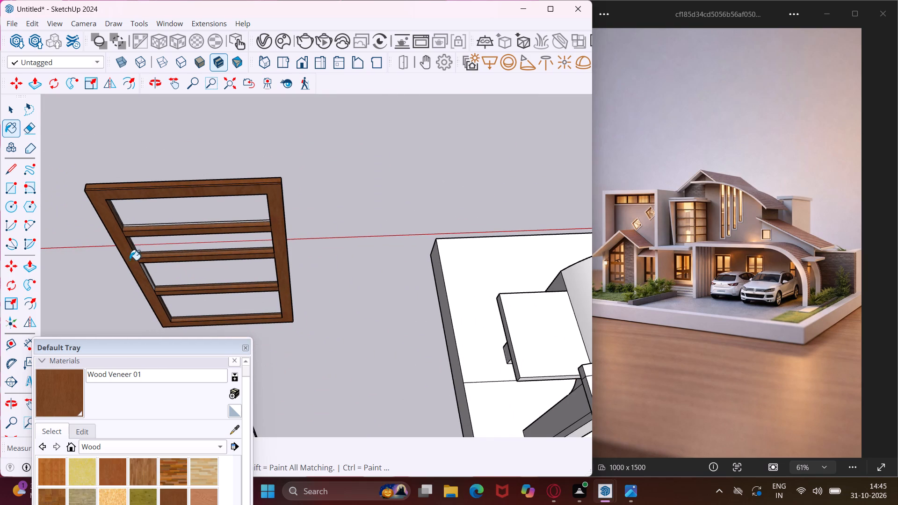
scroll(149, 282, "up", 12)
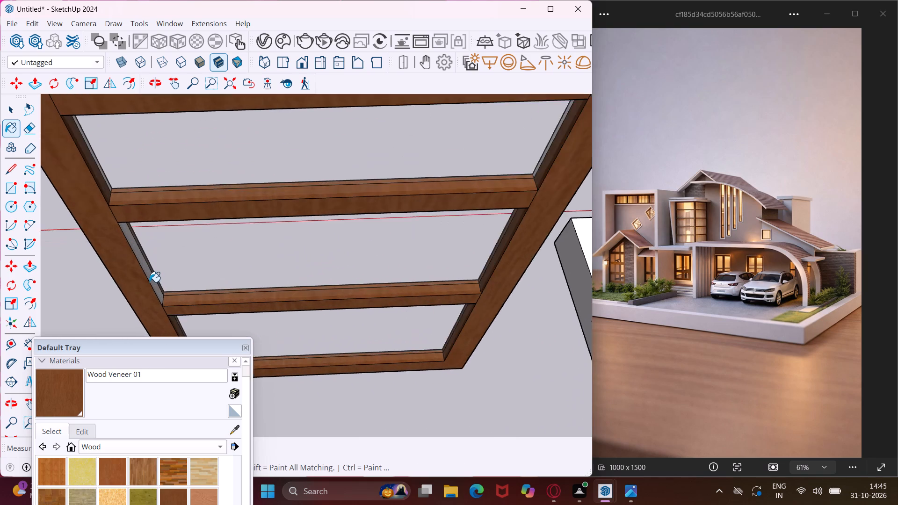
scroll(149, 282, "up", 7)
left_click(147, 271)
Paint the wide and narrow strips on the upright's outer side with Wood Veneer 01.
middle_click_drag(147, 271, 265, 280)
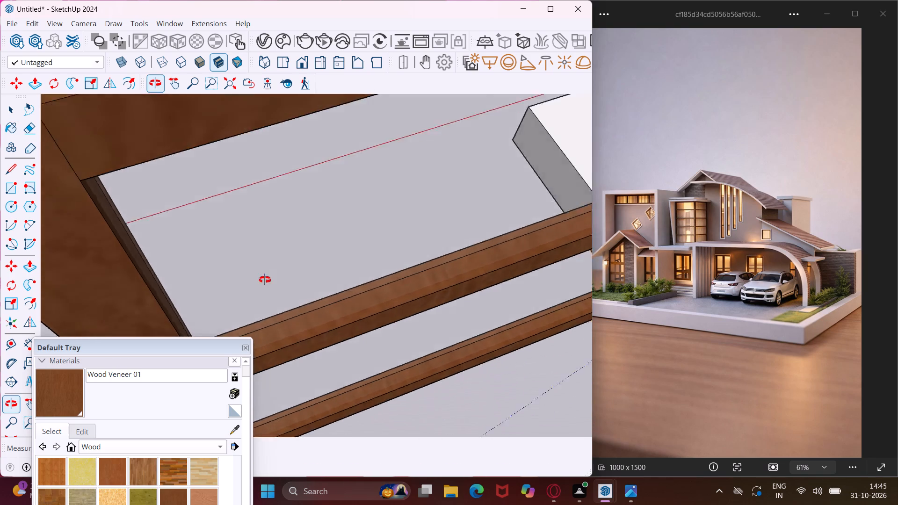
middle_click_drag(265, 280, 482, 237)
left_click(432, 240)
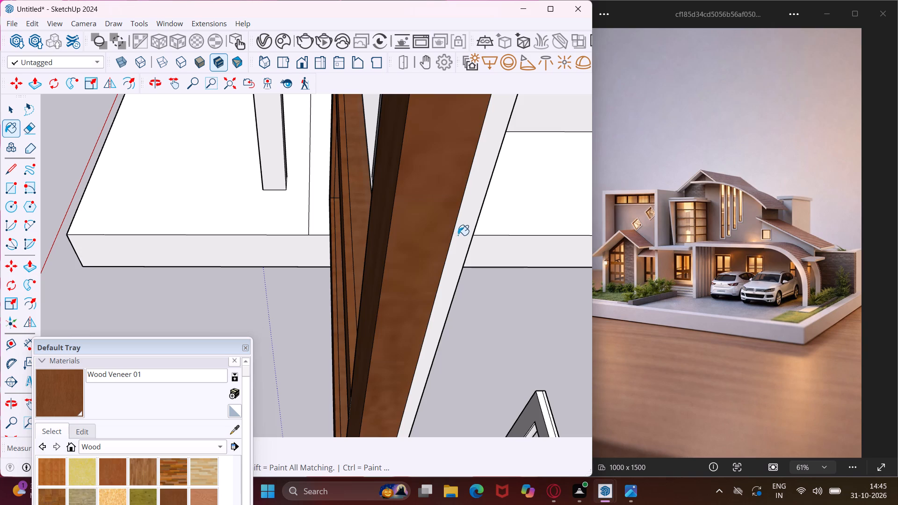
left_click(459, 235)
Paint the top crossbar's narrow strip and one upright's narrow inner strips above and below that crossbar with Wood Veneer 01.
scroll(453, 234, "down", 19)
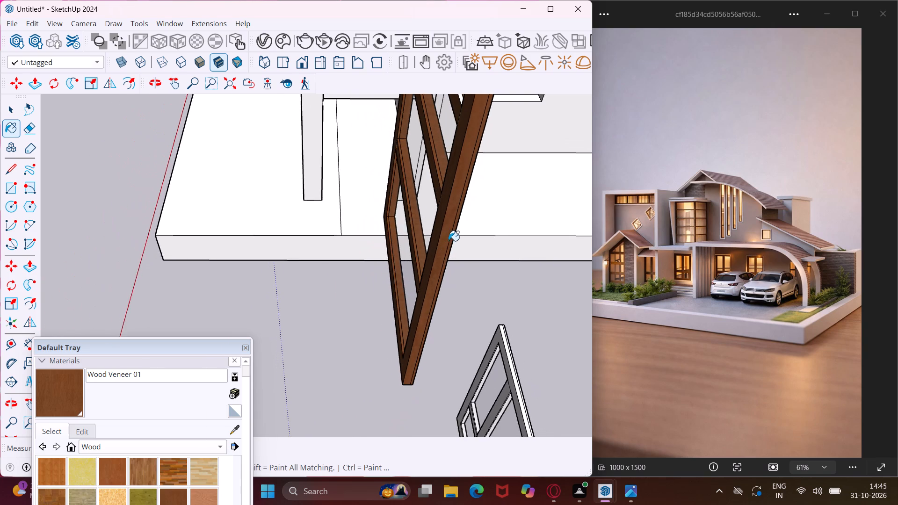
middle_click_drag(441, 250, 699, 239)
scroll(407, 245, "down", 6)
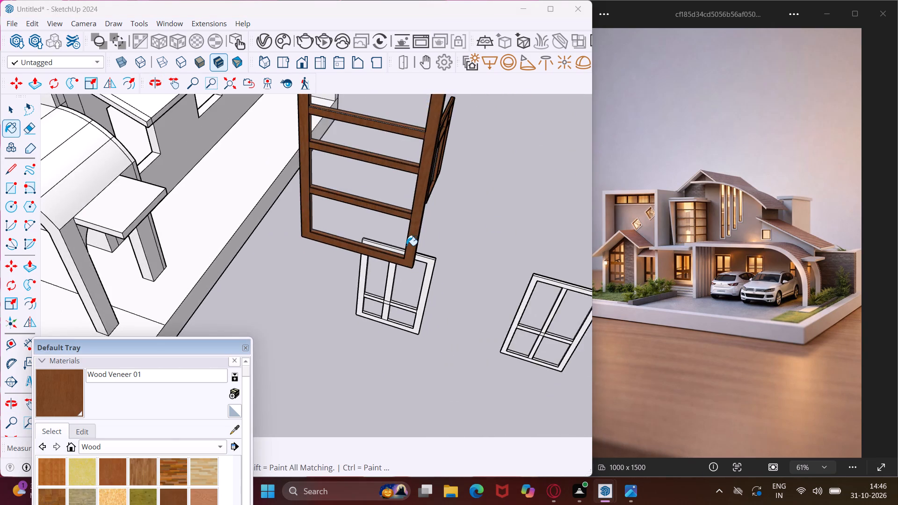
scroll(406, 245, "down", 6)
scroll(350, 168, "up", 12)
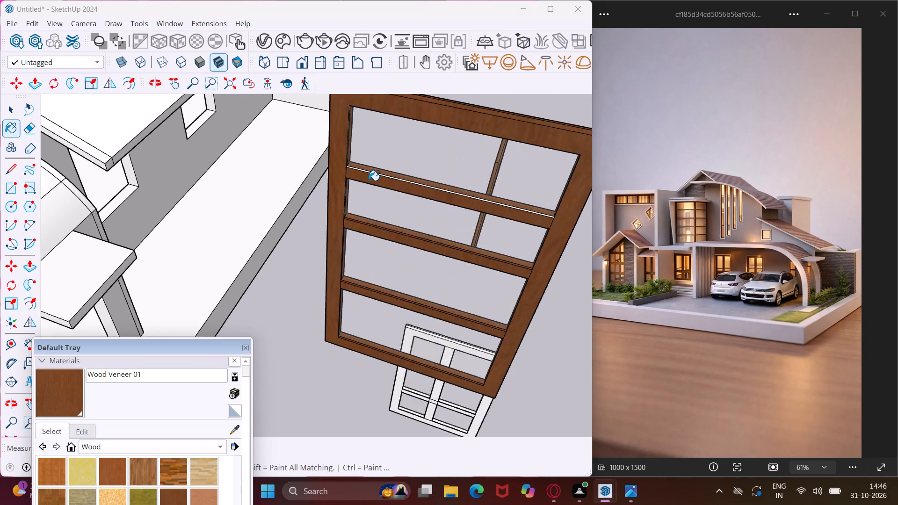
scroll(369, 180, "up", 18)
left_click(294, 121)
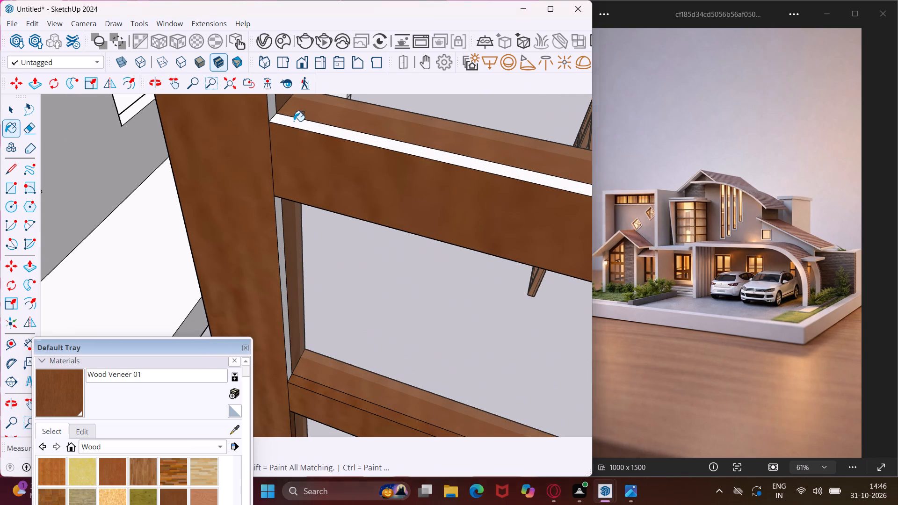
left_click(270, 109)
left_click(278, 210)
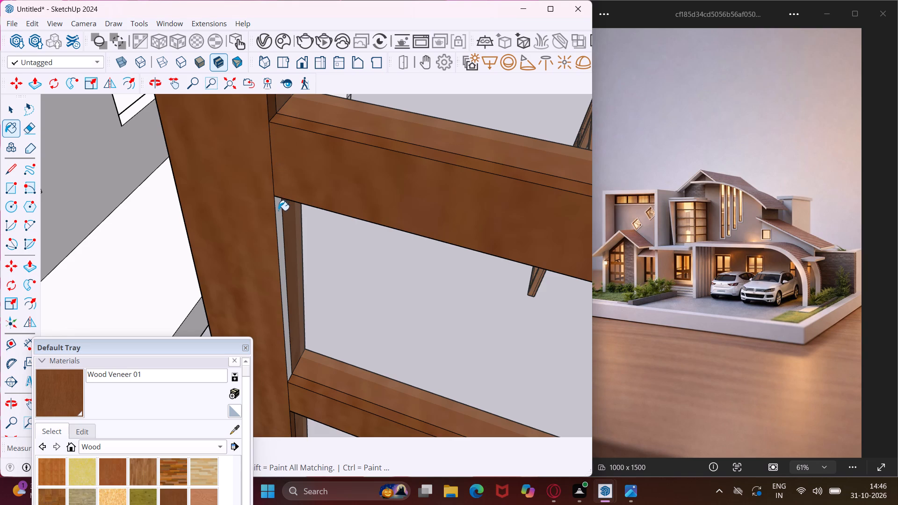
Paint the other upright's narrow inner strips, below and above the top crossbar, with Wood Veneer 01.
scroll(262, 175, "down", 18)
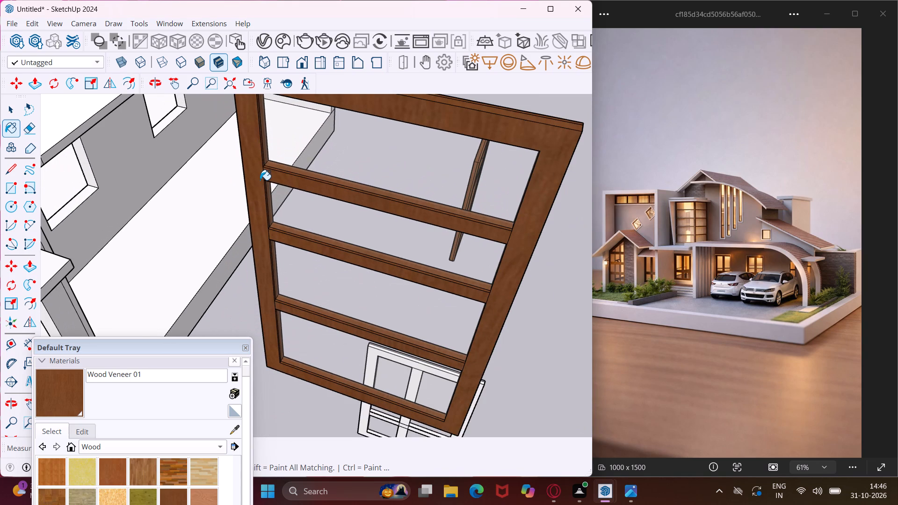
middle_click_drag(260, 180, 498, 129)
scroll(478, 128, "up", 2)
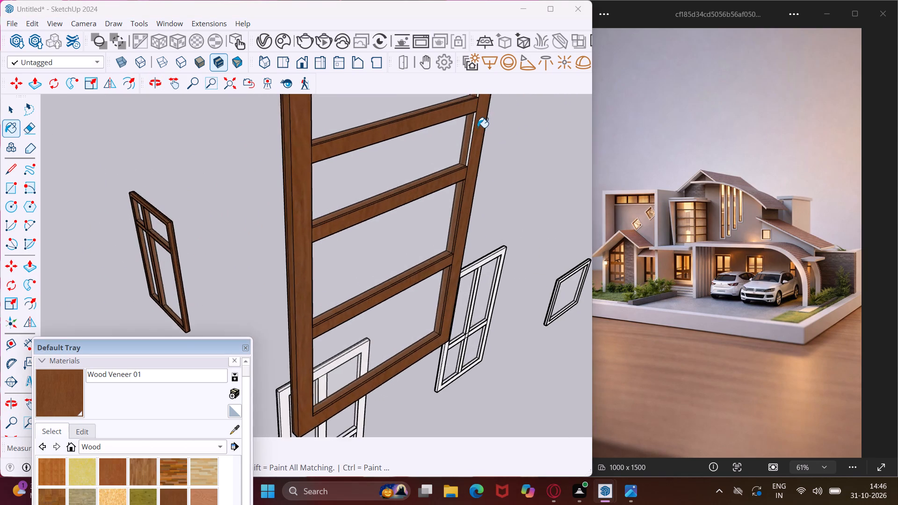
scroll(478, 128, "up", 6)
left_click(466, 136)
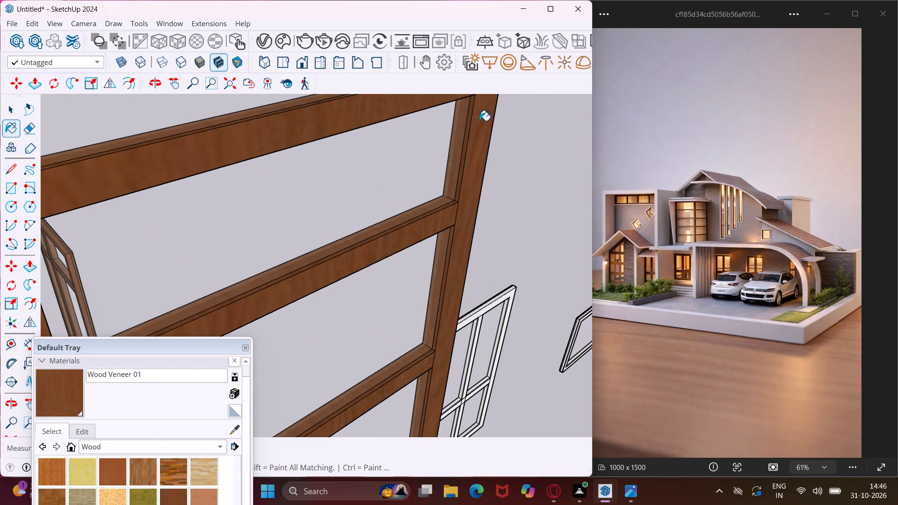
middle_click_drag(479, 121, 470, 192)
scroll(470, 184, "down", 6)
scroll(488, 113, "up", 2)
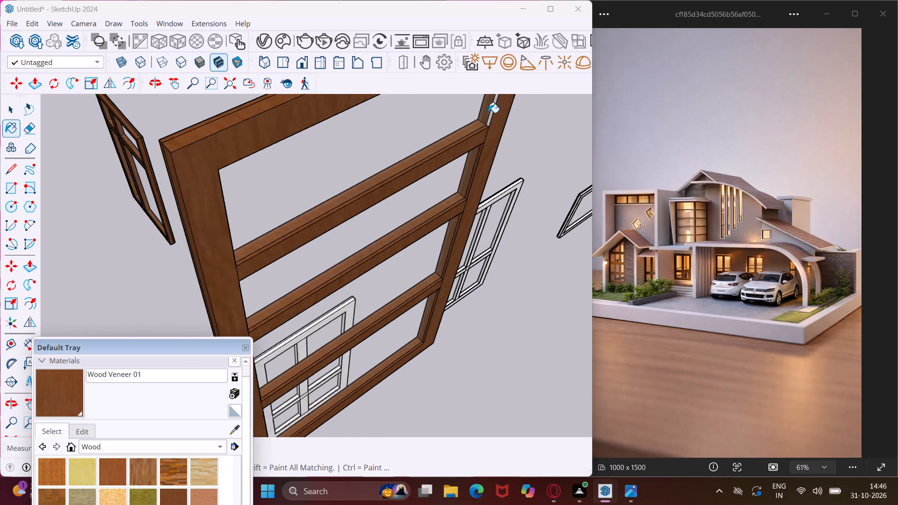
scroll(488, 113, "up", 8)
left_click(493, 110)
Paint the front face and the outer side and top edge strips of the neighbouring white multi-pane window frame with Wood Veneer 01.
scroll(478, 152, "down", 7)
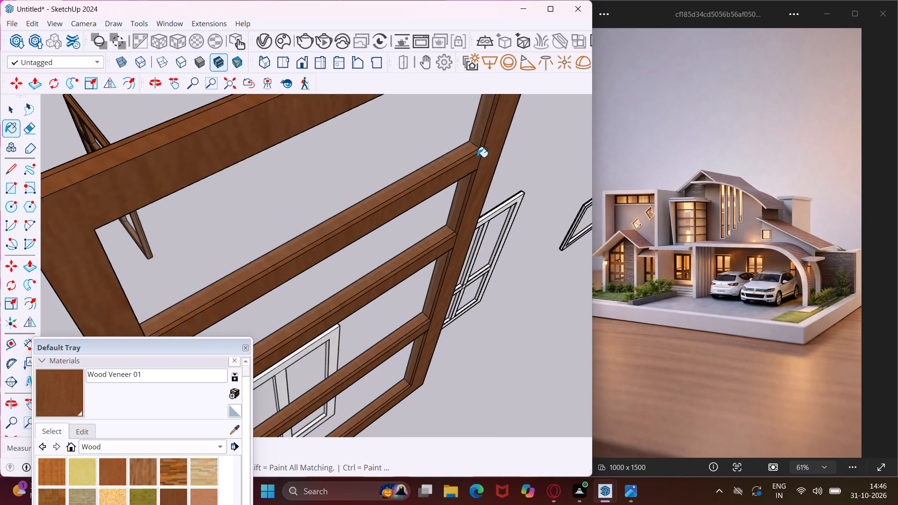
scroll(477, 157, "down", 5)
middle_click_drag(477, 160, 291, 148)
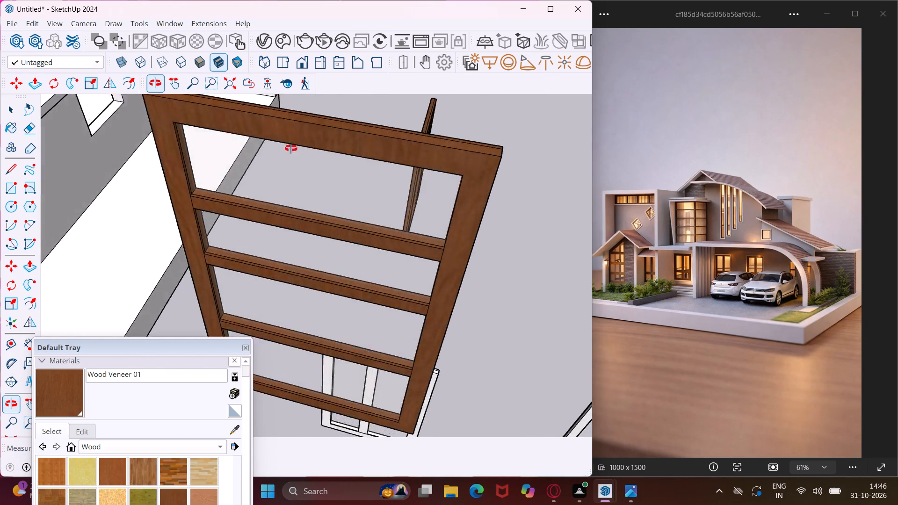
middle_click_drag(291, 148, 365, 125)
scroll(311, 199, "down", 6)
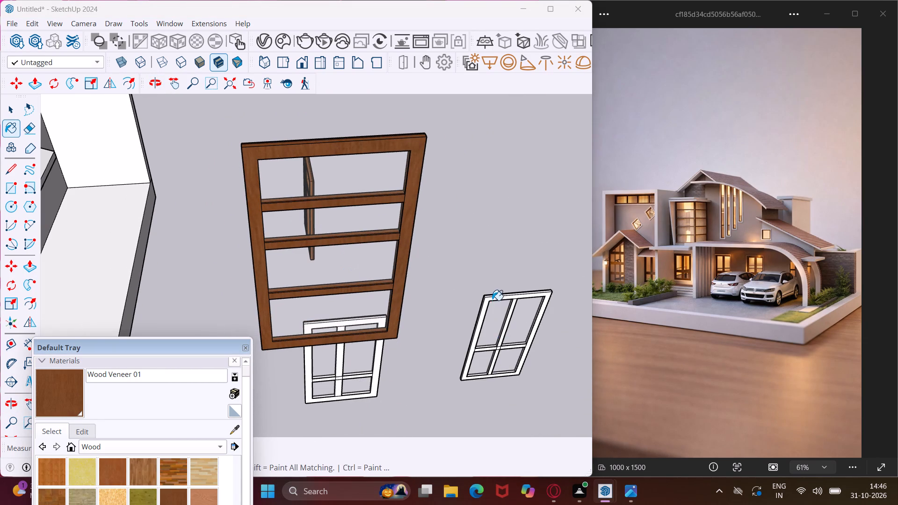
scroll(491, 300, "up", 20)
scroll(491, 300, "up", 4)
left_click(464, 296)
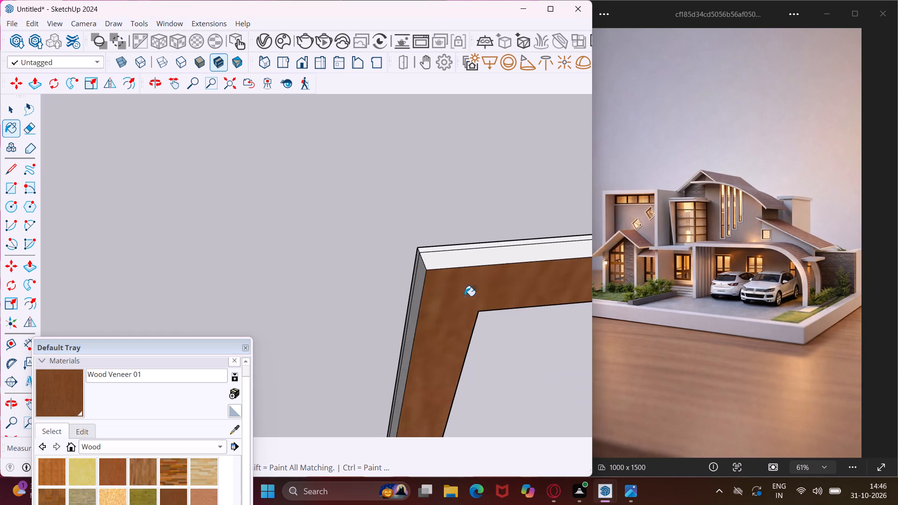
scroll(402, 265, "up", 4)
scroll(428, 267, "down", 4)
left_click(504, 275)
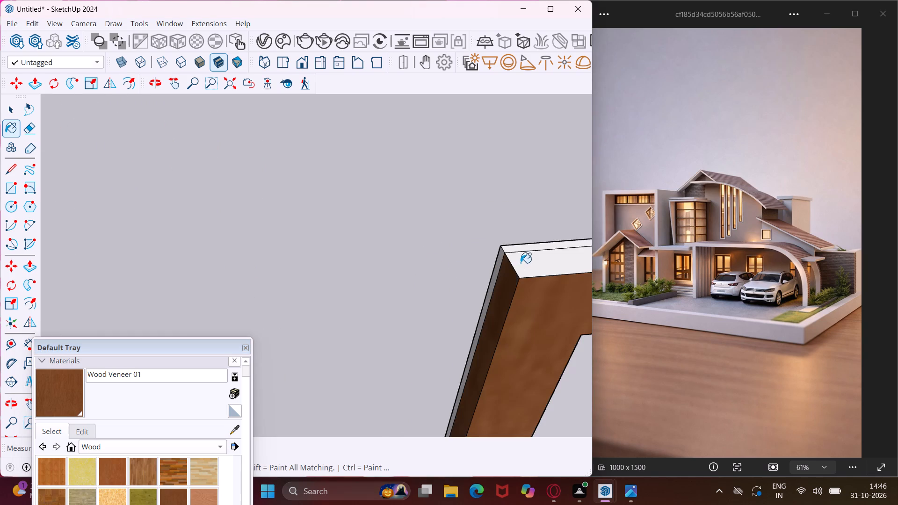
left_click(521, 263)
left_click(514, 247)
left_click(500, 255)
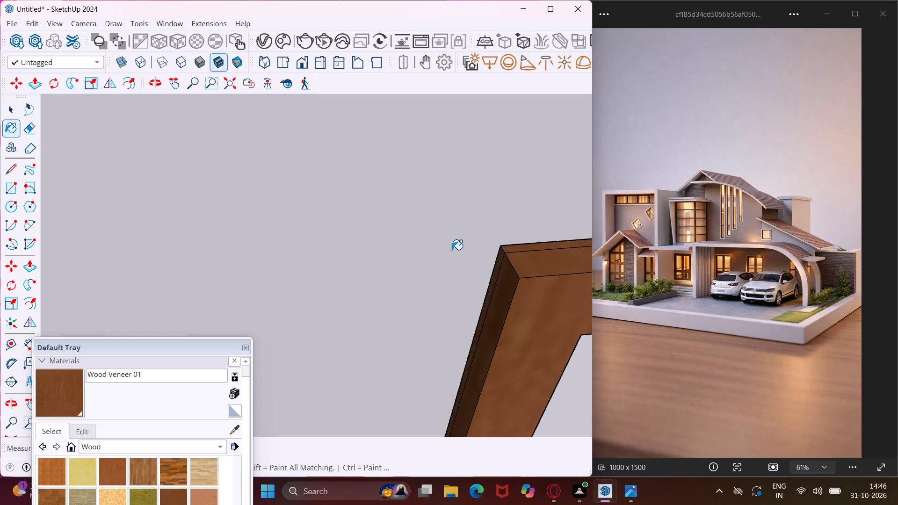
Paint the front faces of the window frame's central mullion, crossbar and their crossing square with Wood Veneer 01.
scroll(426, 253, "down", 10)
scroll(442, 312, "up", 12)
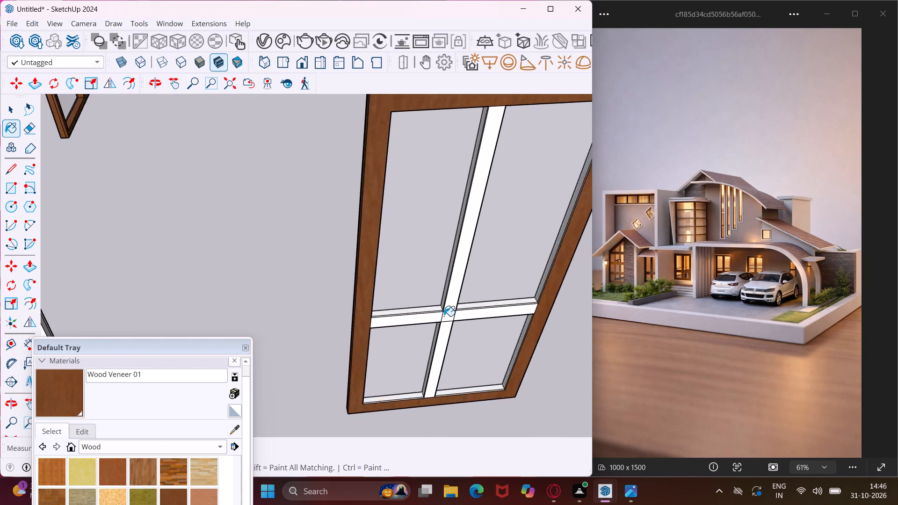
scroll(444, 316, "up", 8)
left_click(445, 316)
left_click(455, 298)
left_click(435, 313)
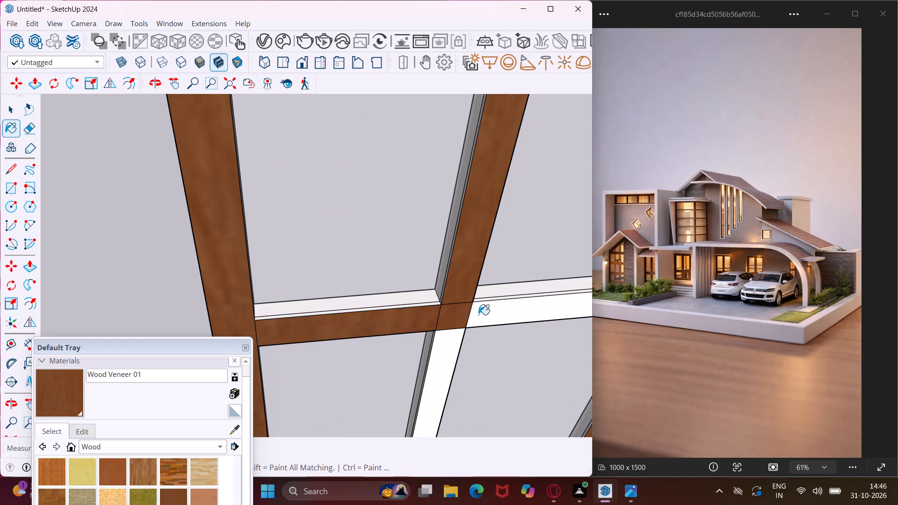
left_click(478, 315)
left_click(440, 347)
Paint the crossbar's narrow upper strips on both sides of the mullion and one narrow mullion side strip above it with Wood Veneer 01.
scroll(425, 314, "up", 8)
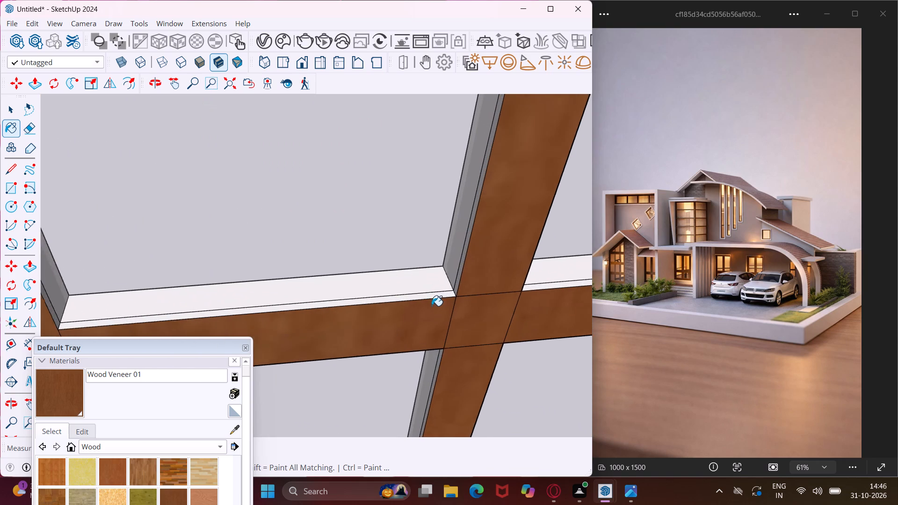
left_click(444, 294)
left_click(463, 272)
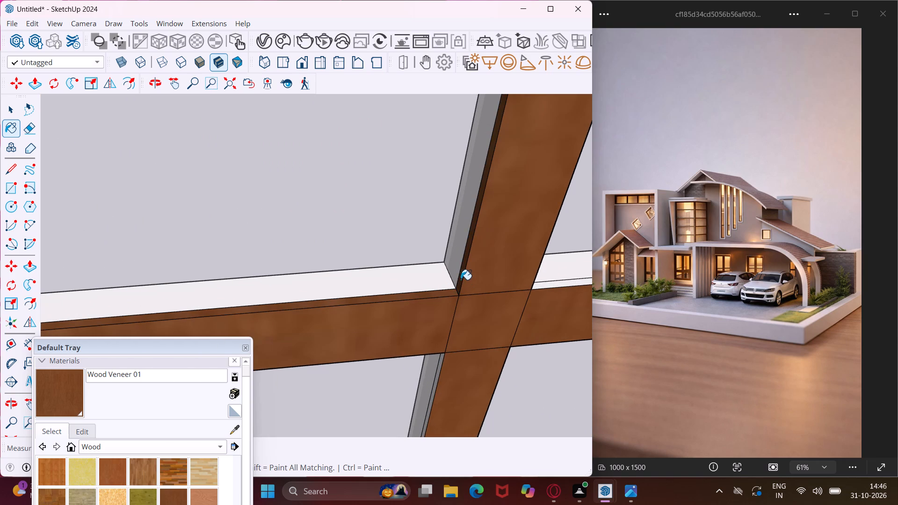
left_click(539, 287)
Paint the outer upright's narrow inner strips above and below the crossbar, plus the mullion's opposite narrow strip above it, with Wood Veneer 01.
scroll(458, 292, "down", 11)
middle_click_drag(435, 299, 275, 299)
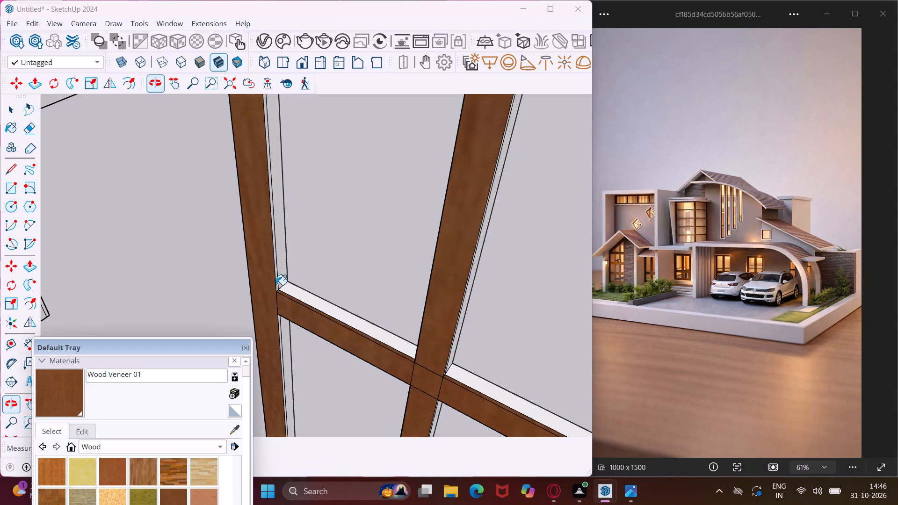
scroll(277, 282, "up", 7)
left_click(275, 273)
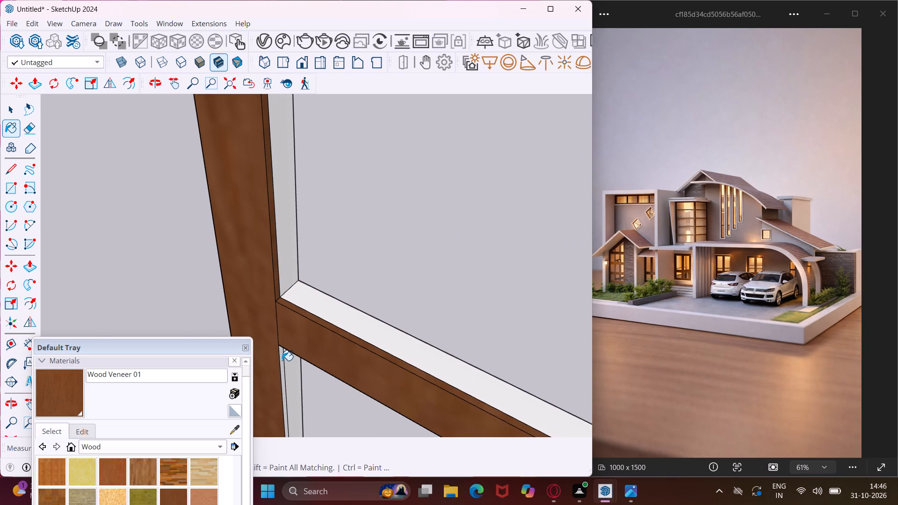
left_click(282, 361)
scroll(263, 317, "down", 15)
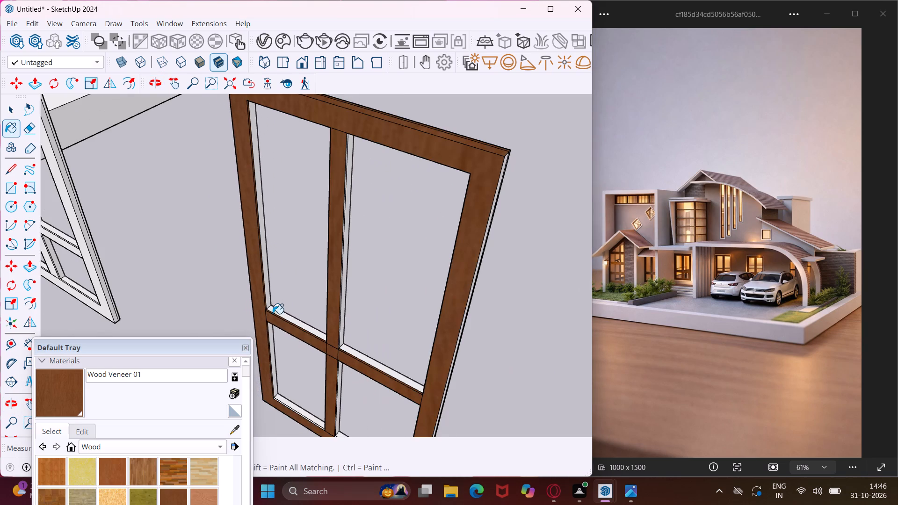
scroll(347, 183, "up", 14)
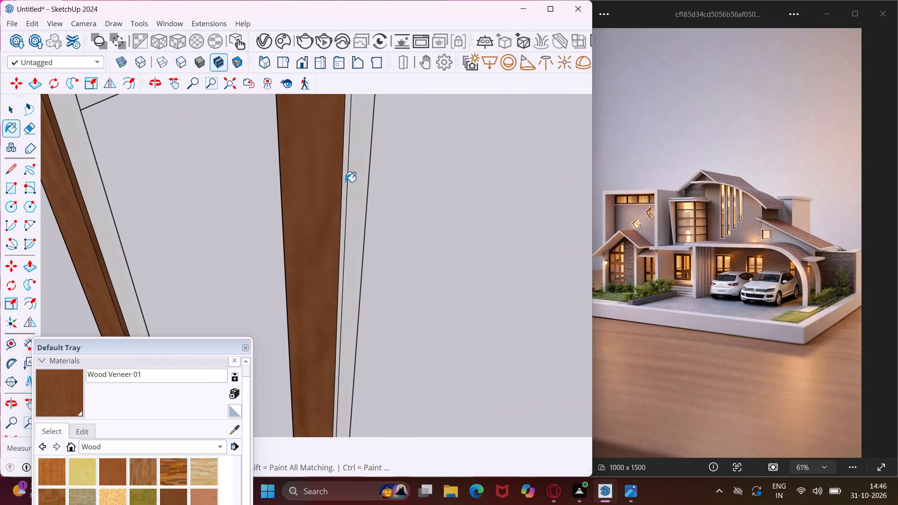
left_click(345, 182)
Paint the remaining white strips on the outer side of the frame's other upright with Wood Veneer 01.
scroll(337, 187, "down", 18)
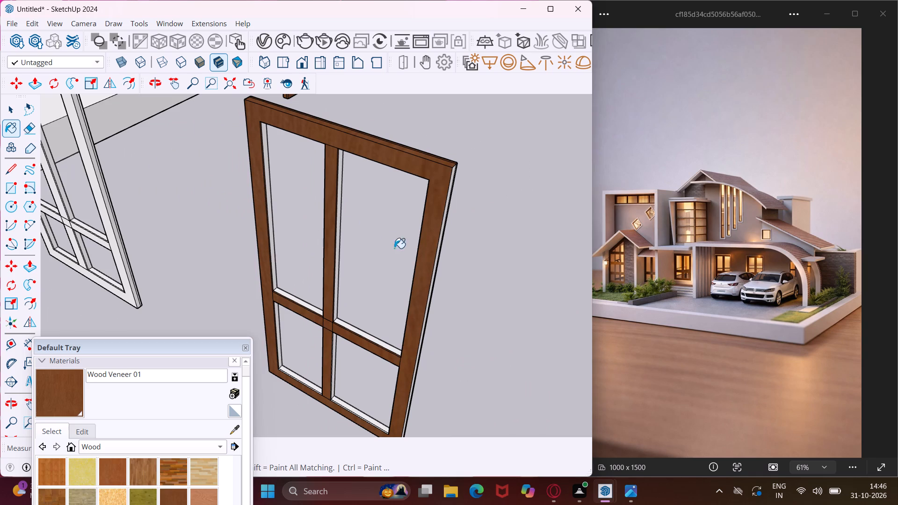
scroll(449, 173, "up", 13)
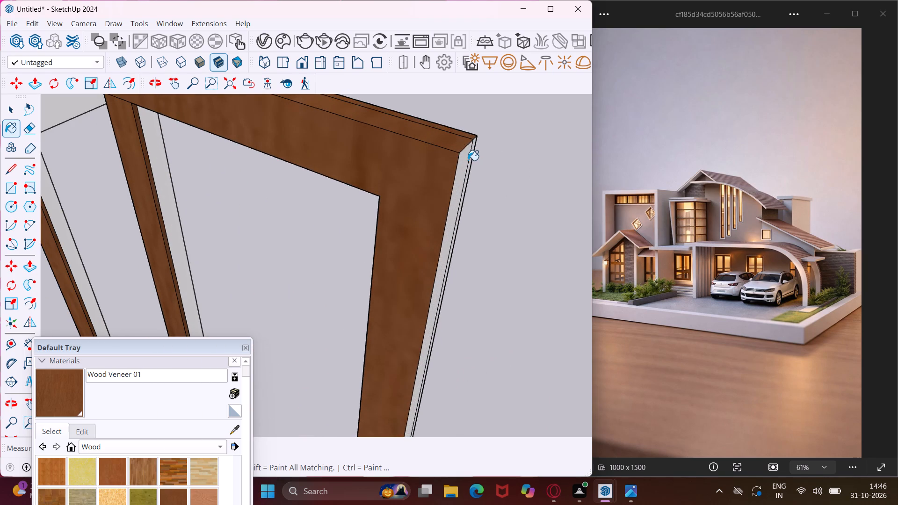
left_click(468, 160)
left_click(475, 144)
scroll(475, 142, "up", 4)
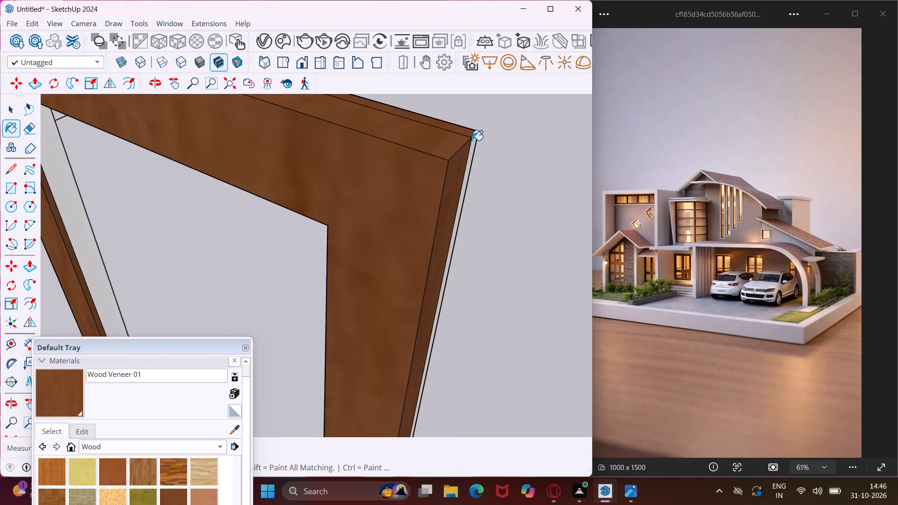
scroll(472, 140, "up", 5)
left_click(472, 140)
Paint the bottom rail's narrow inner strip in the lower pane beside the mullion with Wood Veneer 01.
scroll(459, 141, "down", 20)
scroll(457, 146, "down", 12)
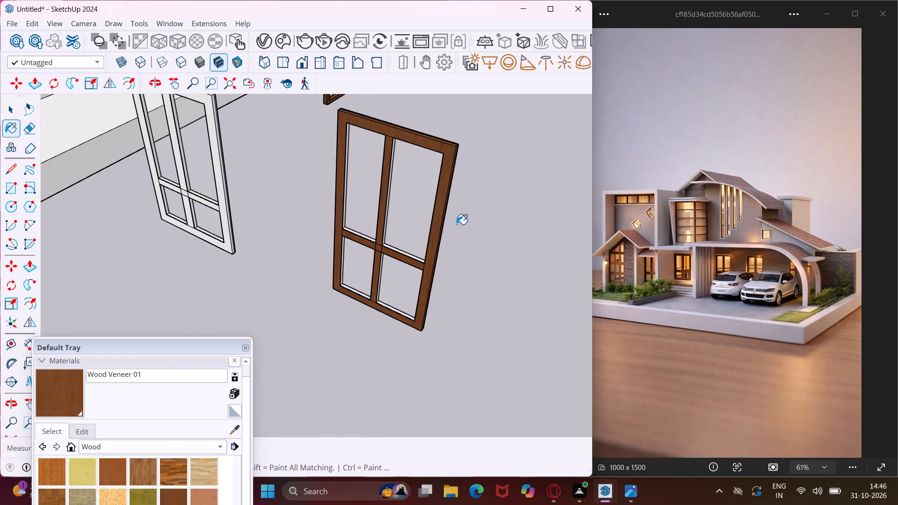
scroll(392, 300, "up", 5)
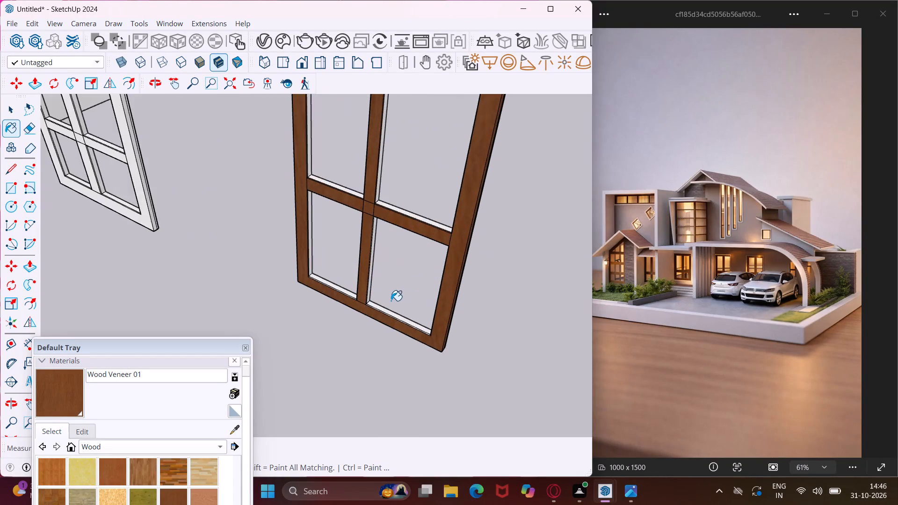
scroll(386, 310, "up", 16)
scroll(315, 276, "up", 5)
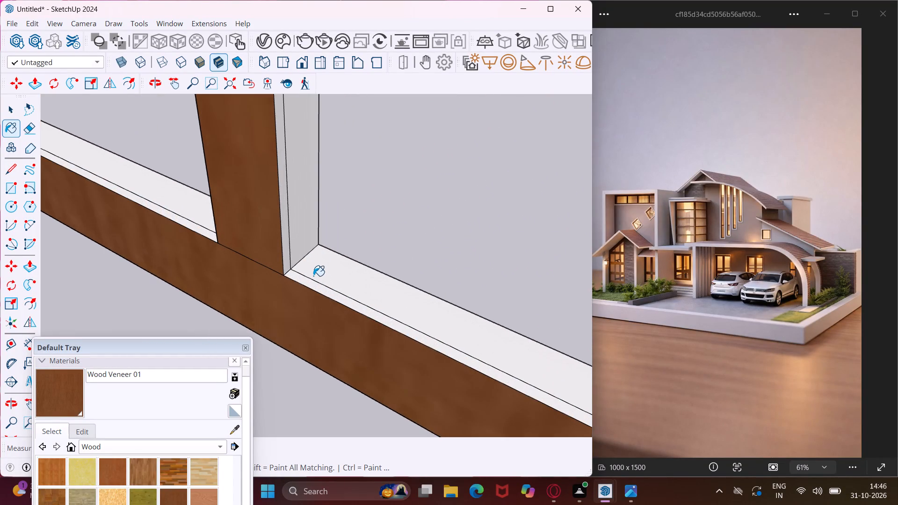
scroll(313, 276, "up", 4)
left_click(297, 280)
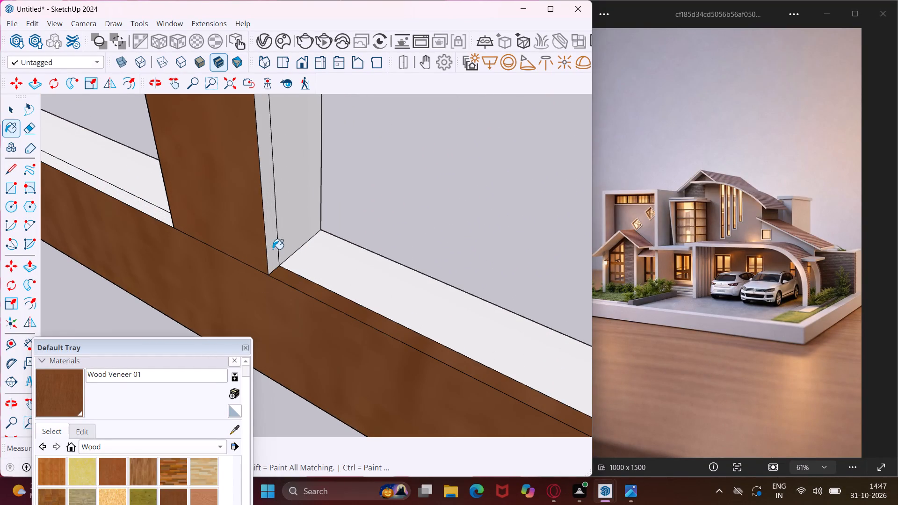
Paint the unpainted inner edge strips of the mullion, bottom rail and side stile around the lower panes with Wood Veneer 01.
left_click(275, 246)
left_click(163, 217)
middle_click_drag(164, 217, 239, 242)
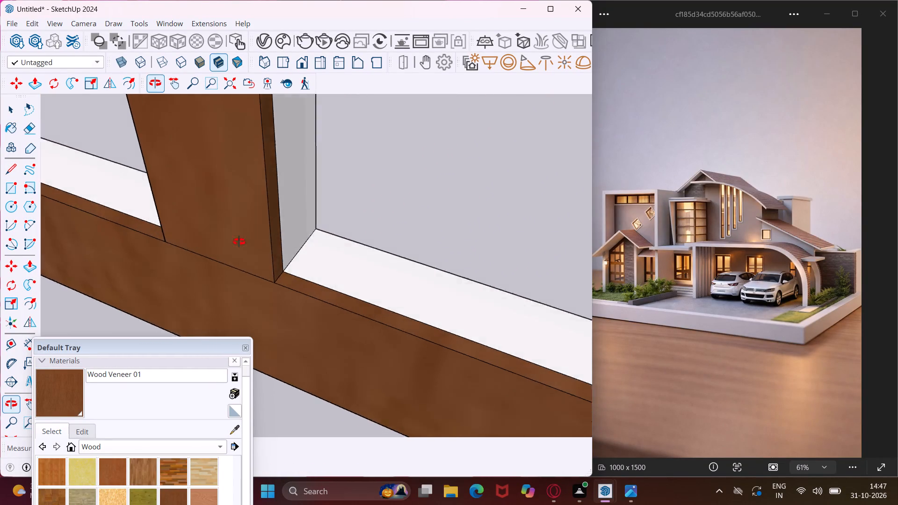
middle_click_drag(239, 242, 541, 184)
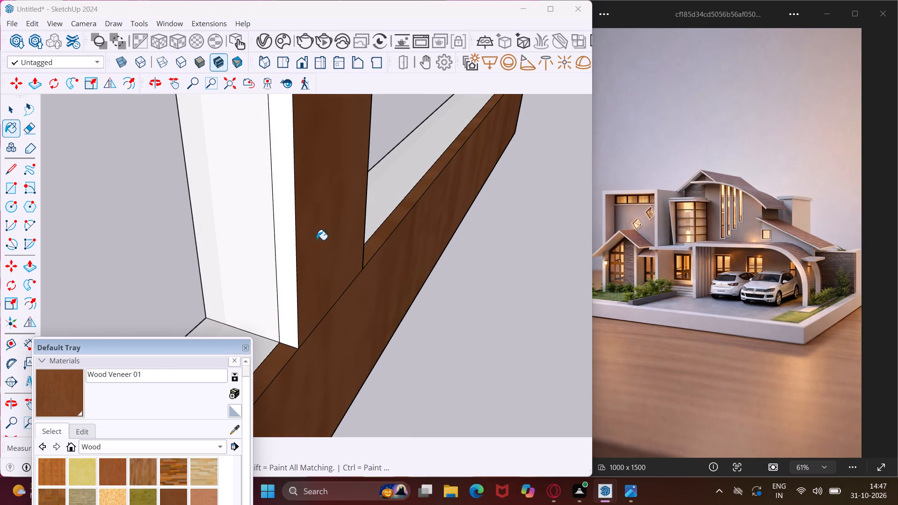
left_click(289, 240)
middle_click_drag(331, 252, 250, 299)
scroll(256, 300, "down", 6)
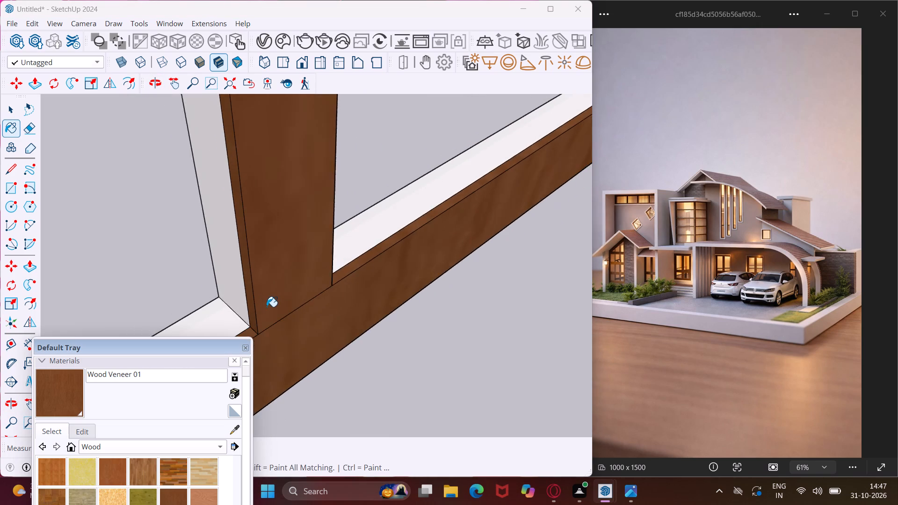
scroll(267, 307, "down", 8)
scroll(480, 164, "up", 8)
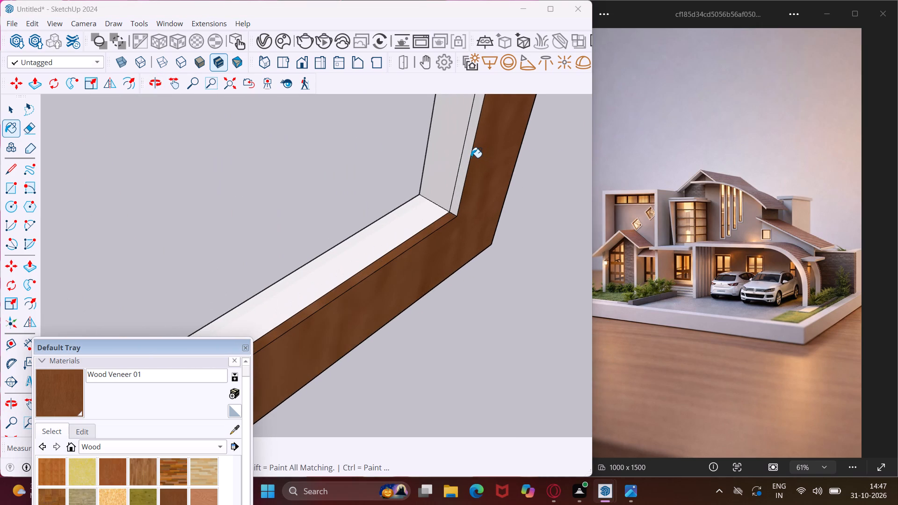
left_click(468, 153)
Paint the inner edge strip of the side stile above the crossbar with Wood Veneer 01.
scroll(468, 222, "down", 13)
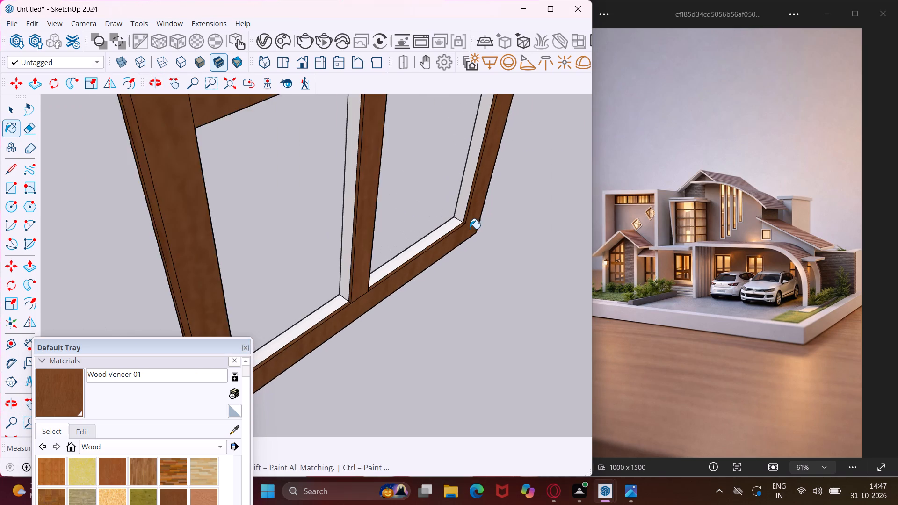
scroll(470, 229, "down", 5)
middle_click_drag(440, 120, 430, 136)
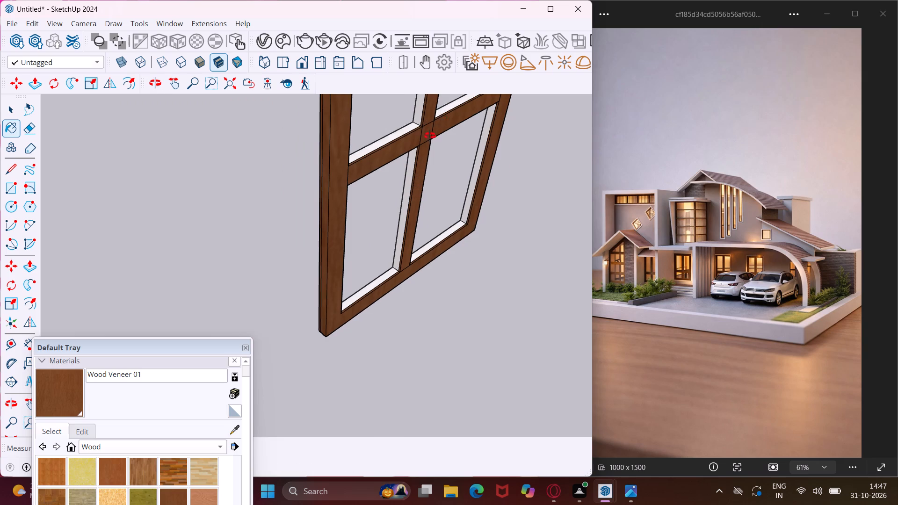
middle_click_drag(430, 136, 399, 203)
scroll(422, 180, "up", 4)
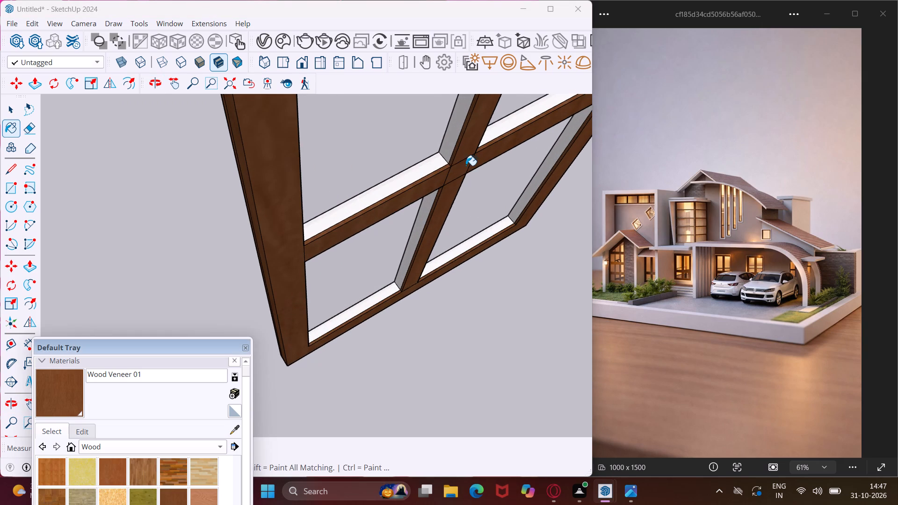
middle_click_drag(466, 166, 274, 236)
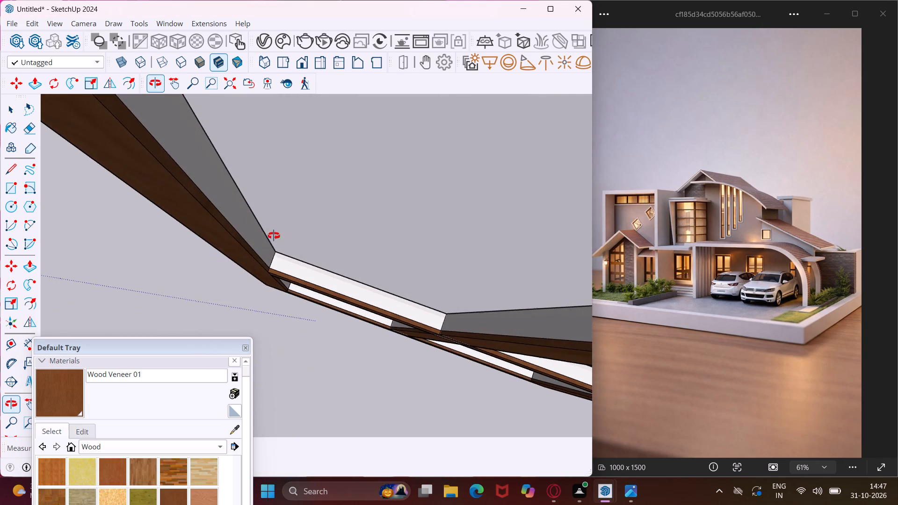
middle_click_drag(274, 236, 220, 145)
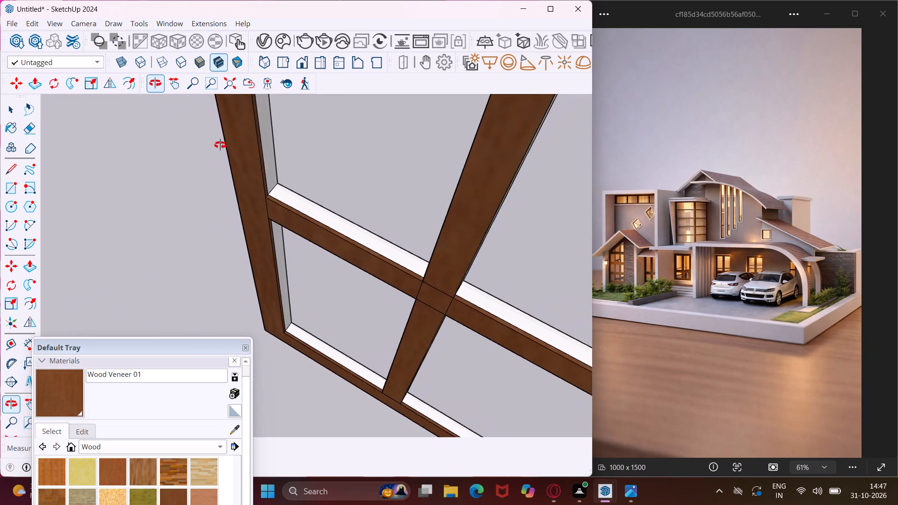
middle_click_drag(220, 145, 471, 144)
scroll(471, 144, "down", 9)
scroll(538, 111, "up", 10)
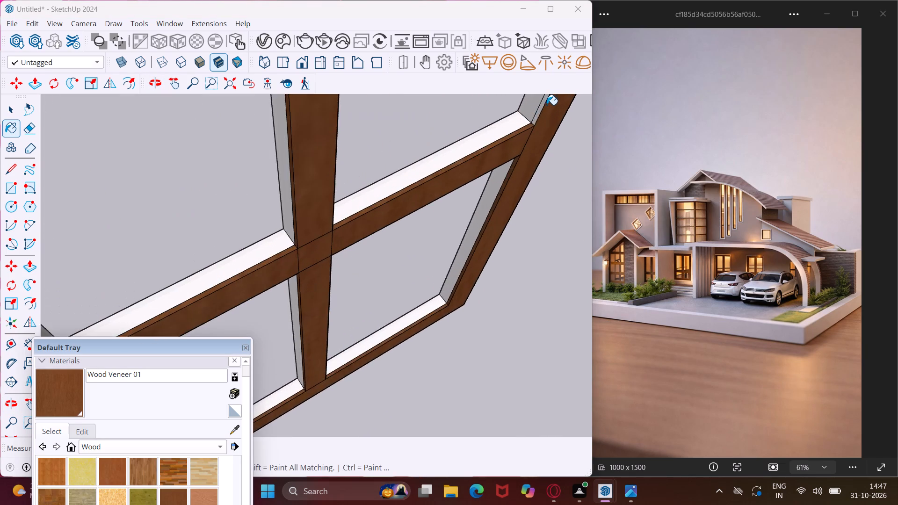
scroll(547, 105, "up", 5)
left_click(542, 101)
Paint the opposite side's outer frame, crossbar, mullion and their intersection faces with Wood Veneer 01.
middle_click_drag(536, 108, 304, 212)
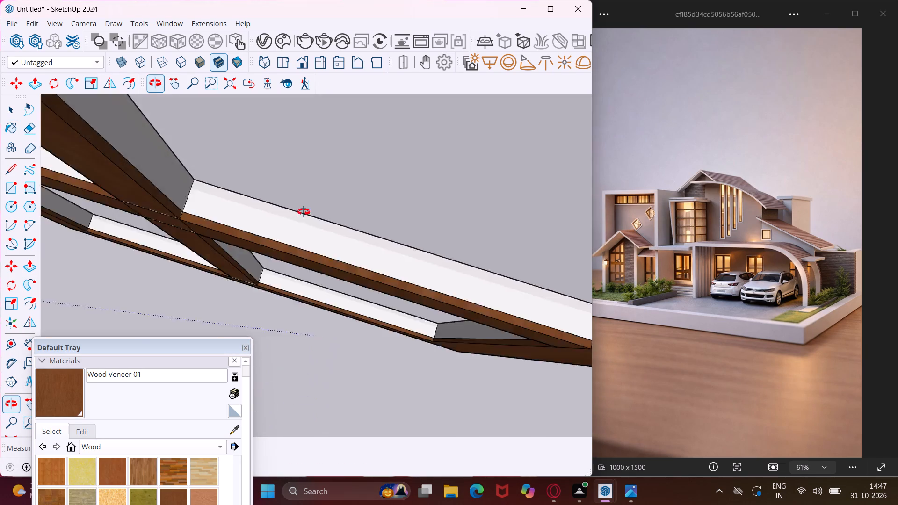
middle_click_drag(304, 212, 203, 238)
scroll(198, 234, "down", 13)
scroll(251, 209, "down", 11)
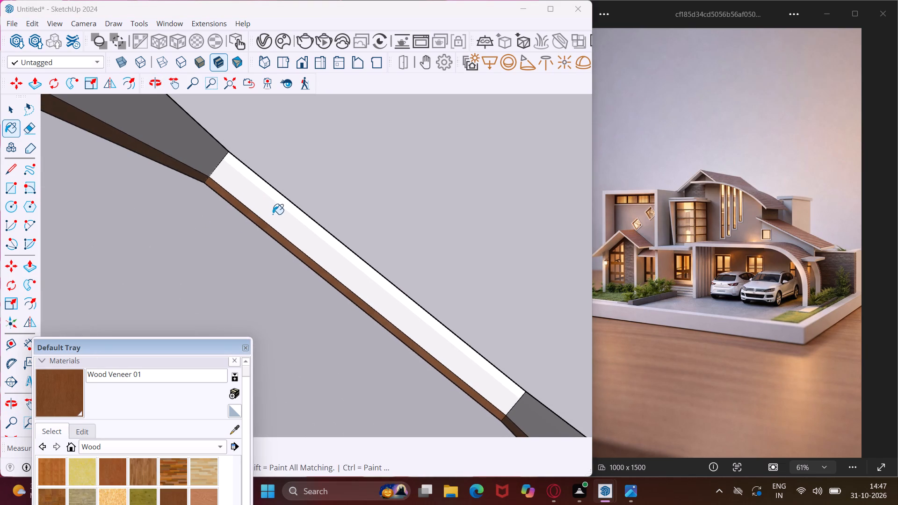
scroll(273, 214, "down", 20)
scroll(273, 214, "down", 20)
scroll(273, 214, "down", 5)
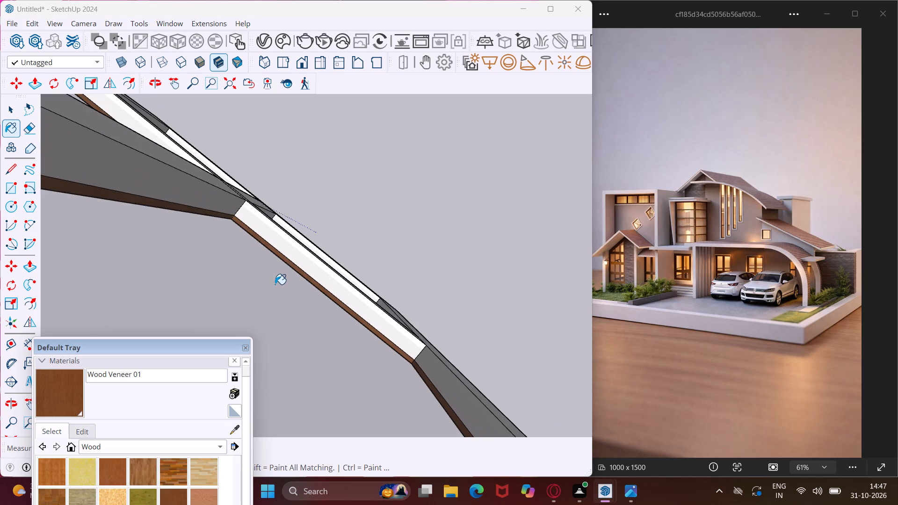
scroll(275, 284, "down", 20)
middle_click_drag(294, 304, 120, 305)
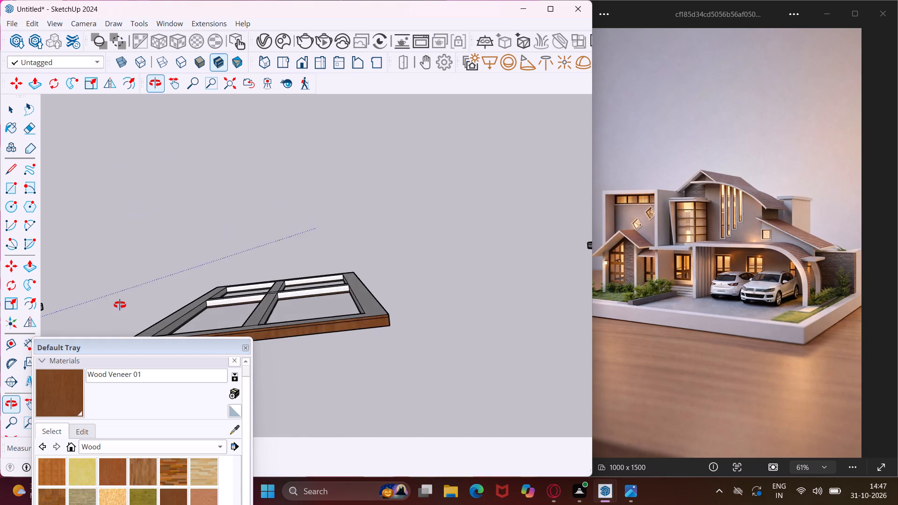
middle_click_drag(120, 305, 530, 273)
middle_click_drag(439, 353, 109, 284)
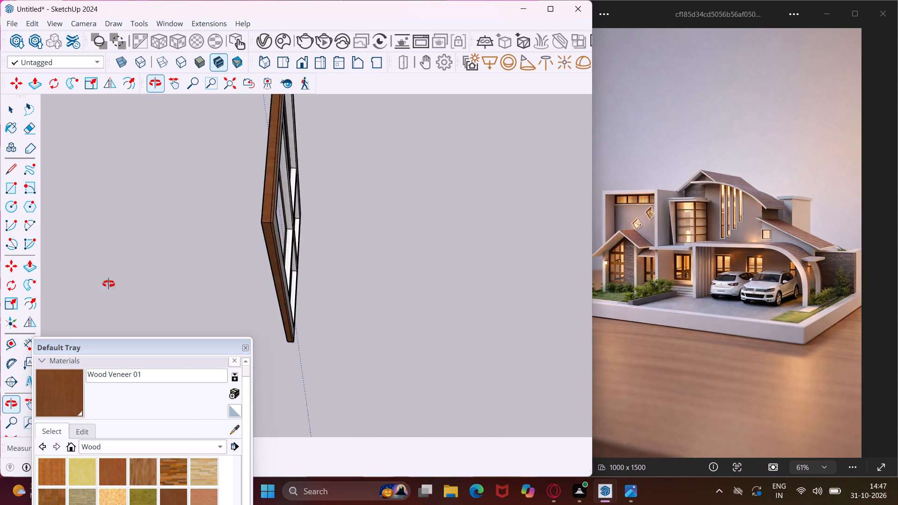
middle_click_drag(109, 284, 97, 279)
middle_click_drag(294, 281, 181, 243)
scroll(181, 243, "up", 1)
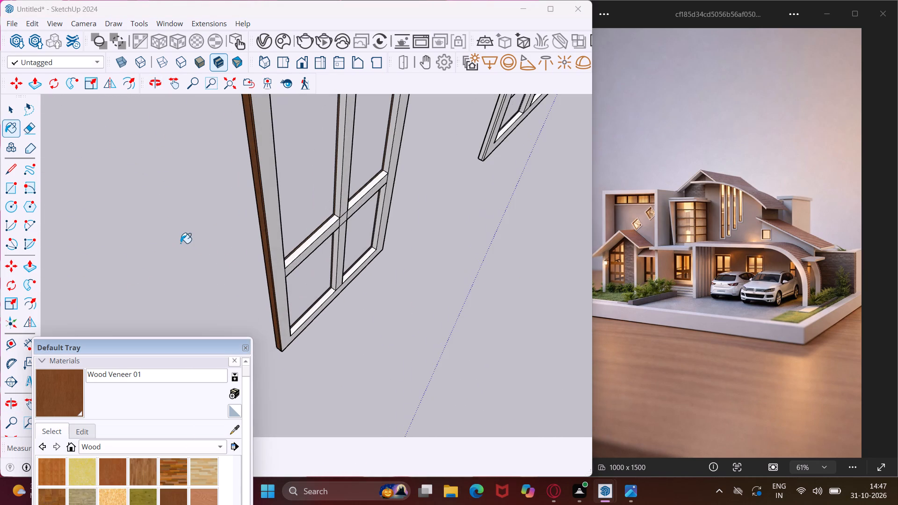
scroll(261, 260, "up", 9)
left_click_drag(286, 266, 292, 267)
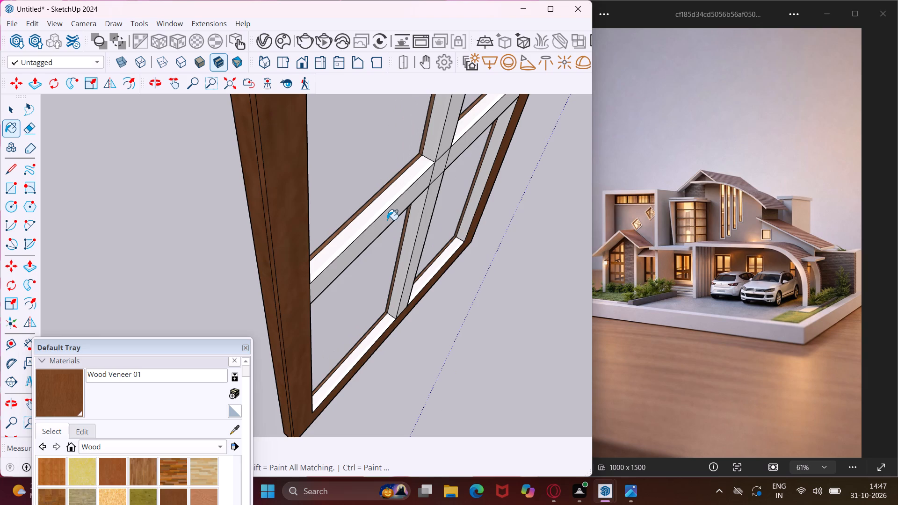
left_click(387, 220)
scroll(387, 220, "up", 1)
left_click(450, 143)
left_click(452, 156)
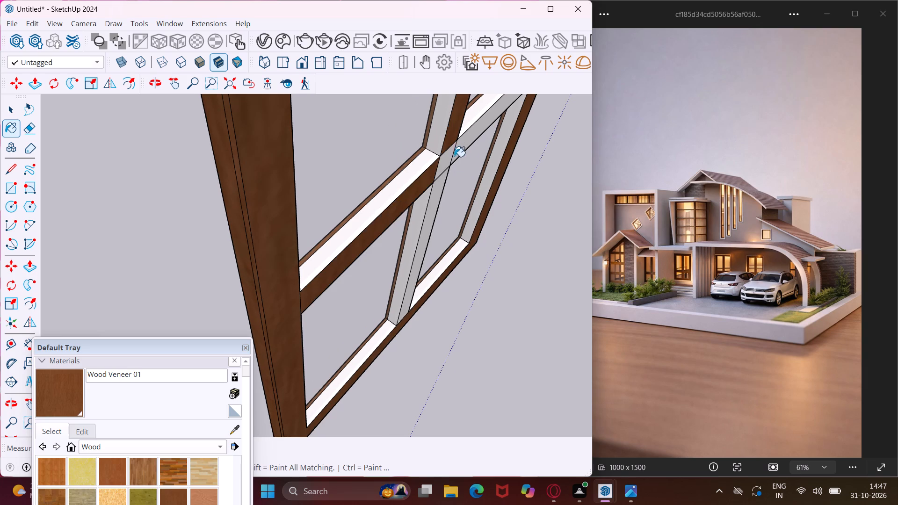
left_click(461, 152)
left_click(440, 179)
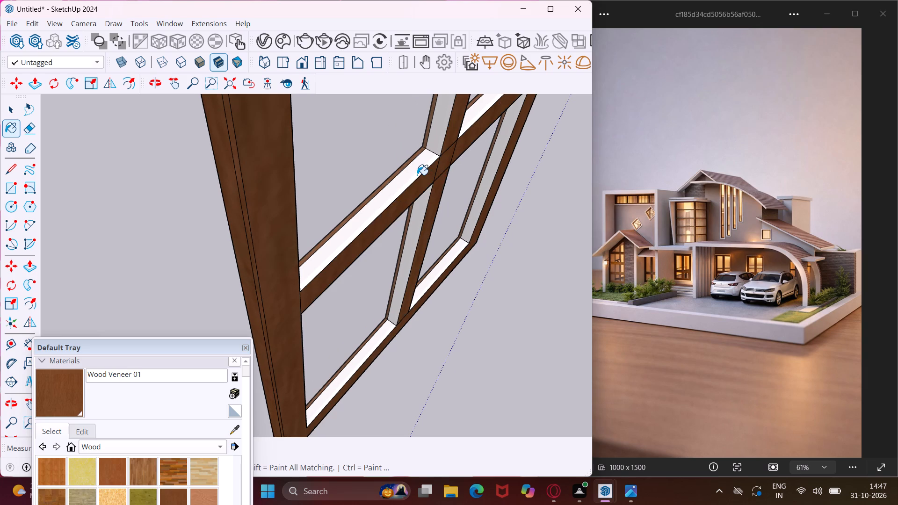
Paint the crossbar's top faces and the inner faces of the mullion, lower stile and adjacent bottom rail with Wood Veneer 01.
scroll(417, 175, "up", 6)
left_click(417, 175)
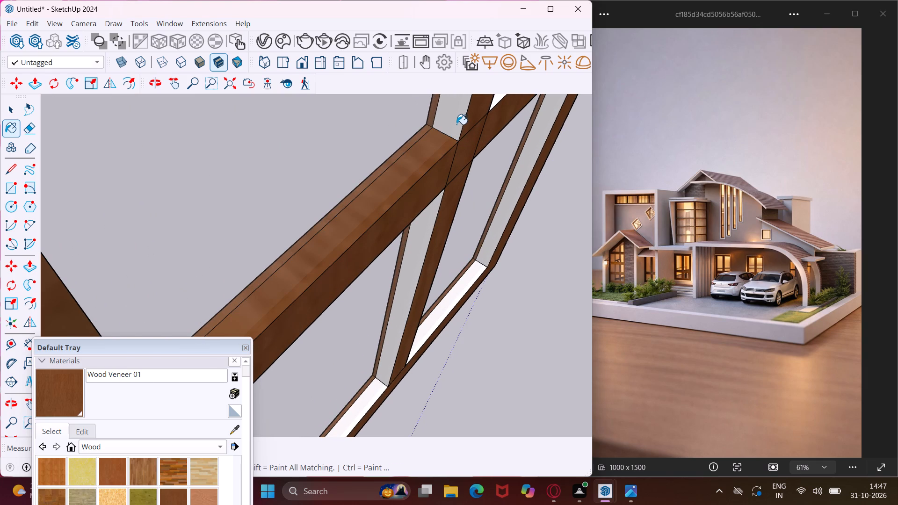
left_click(460, 121)
left_click(493, 107)
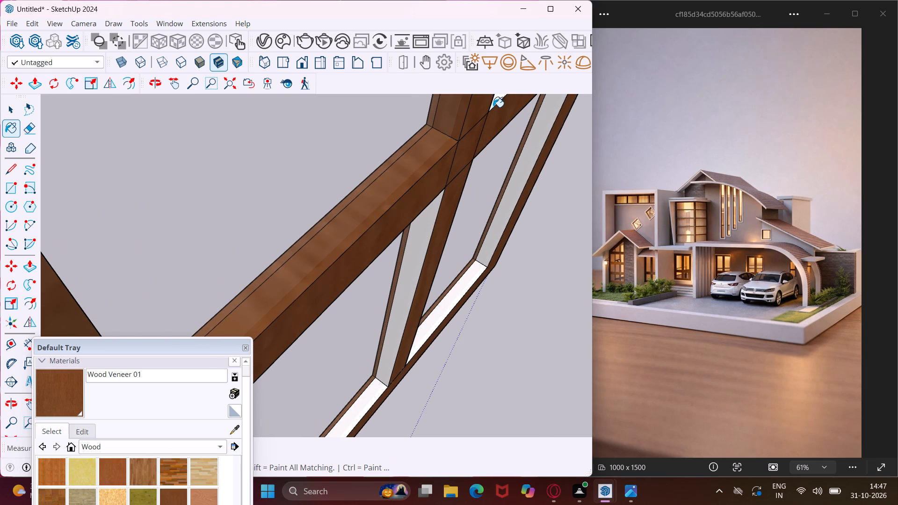
left_click(498, 101)
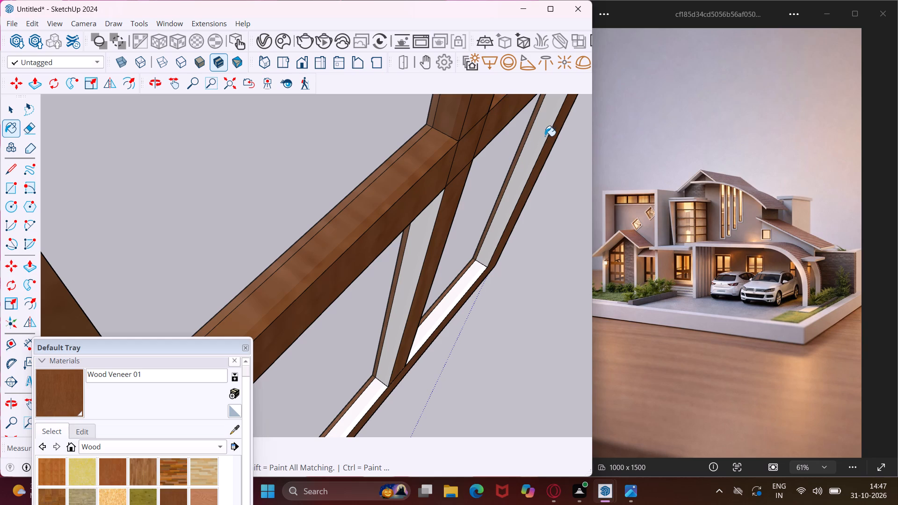
left_click(548, 134)
left_click(549, 132)
scroll(549, 131, "up", 3)
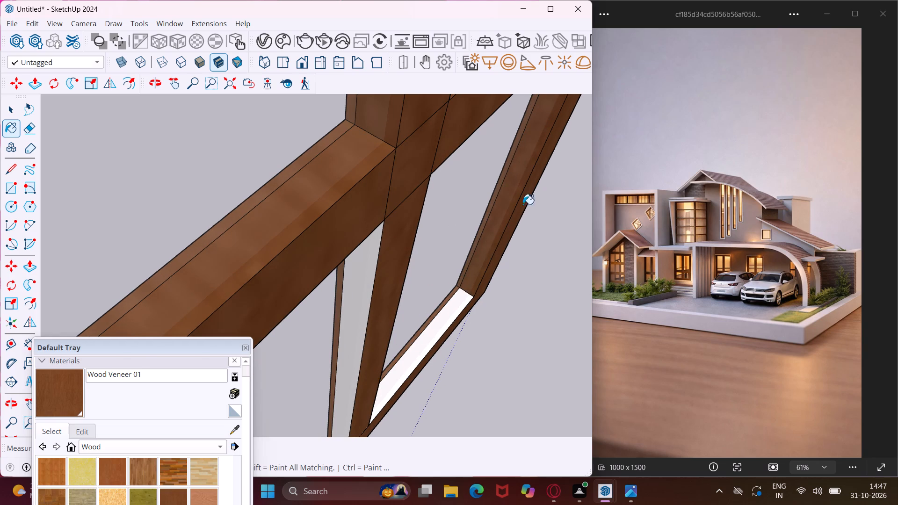
scroll(445, 336, "up", 3)
left_click(457, 313)
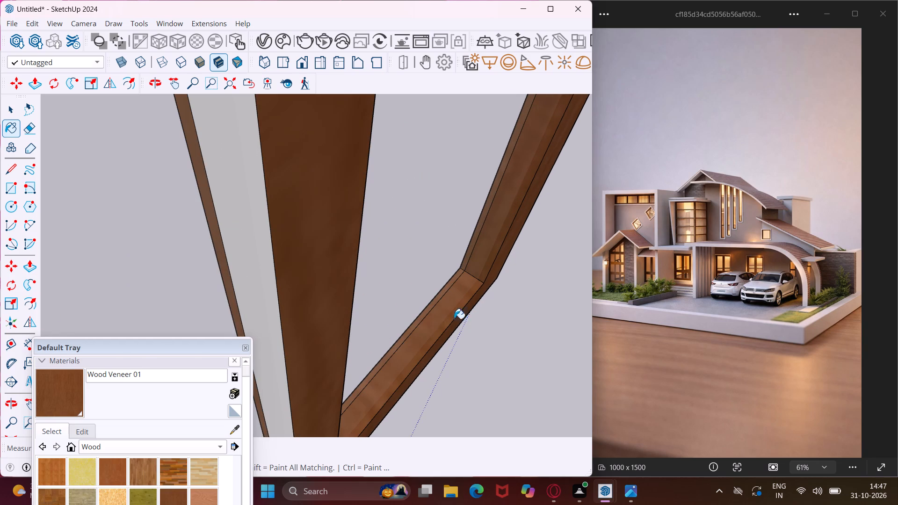
left_click(267, 275)
Paint the remaining bottom rail top face and the inner face of the stile above the crossbar with Wood Veneer 01.
scroll(291, 239, "down", 4)
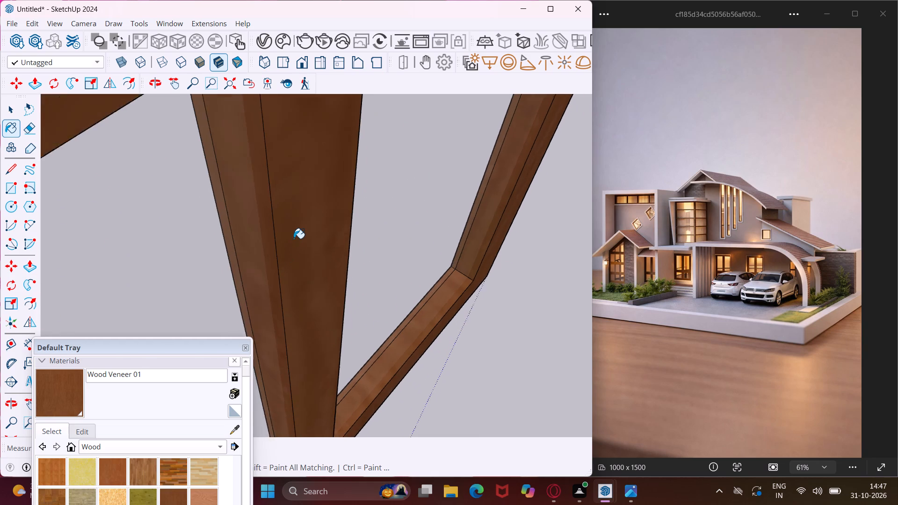
scroll(294, 238, "down", 15)
scroll(274, 353, "up", 8)
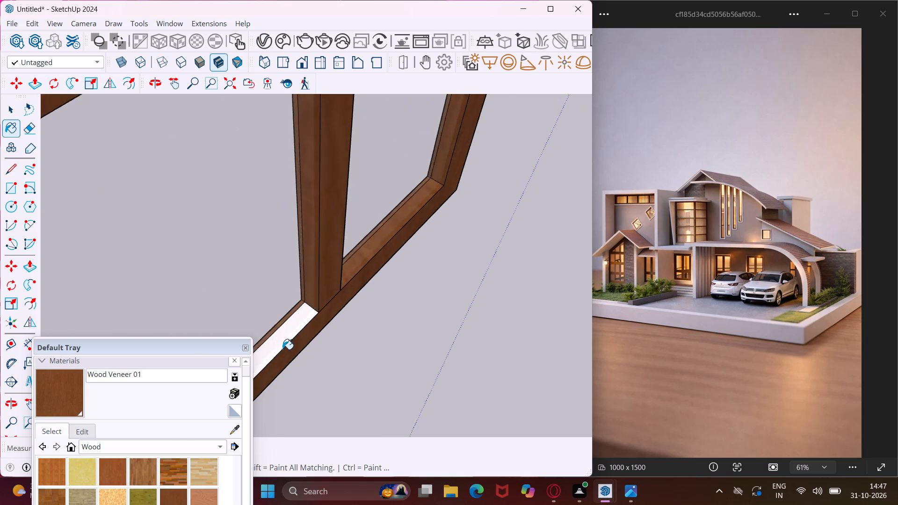
scroll(282, 349, "up", 3)
left_click(304, 325)
scroll(364, 310, "down", 8)
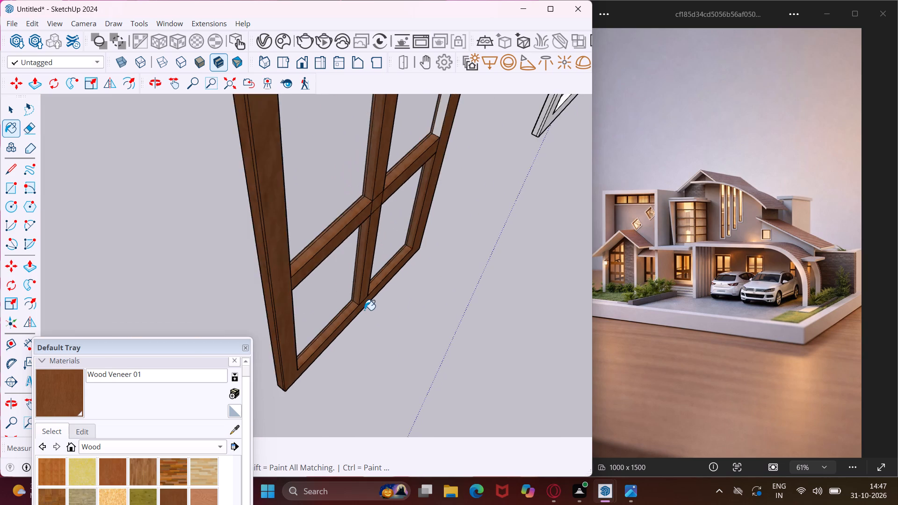
scroll(362, 310, "down", 5)
scroll(419, 149, "up", 10)
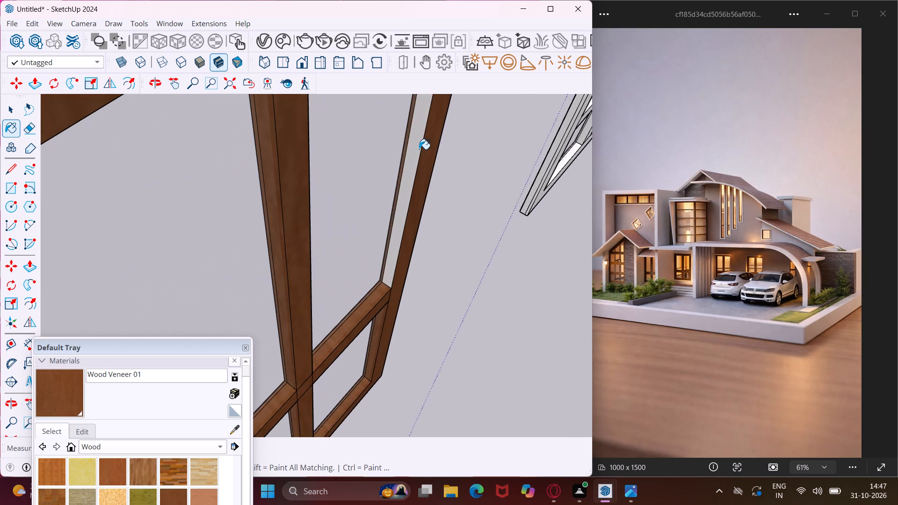
left_click(419, 149)
Paint the unpainted underside strips of the frame's bottom rail with Wood Veneer 01.
middle_click_drag(385, 312, 382, 82)
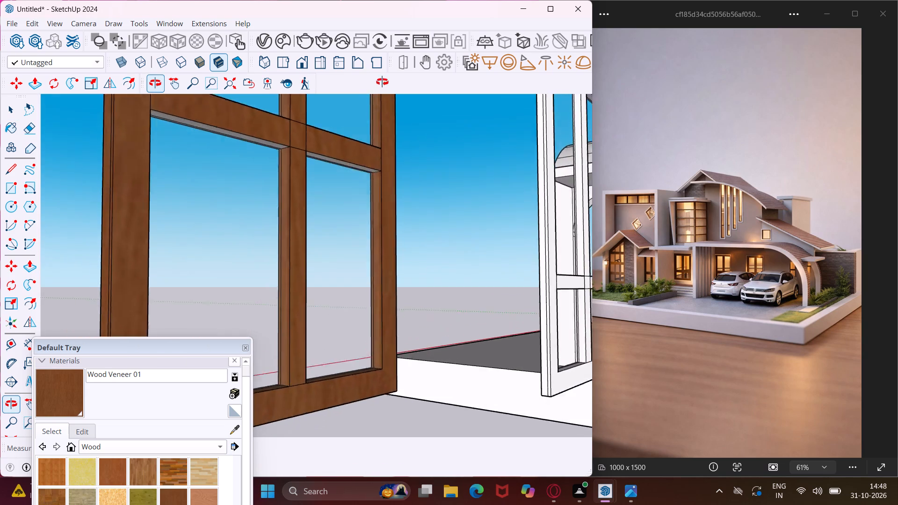
middle_click_drag(382, 82, 446, 27)
scroll(283, 310, "up", 7)
left_click(282, 301)
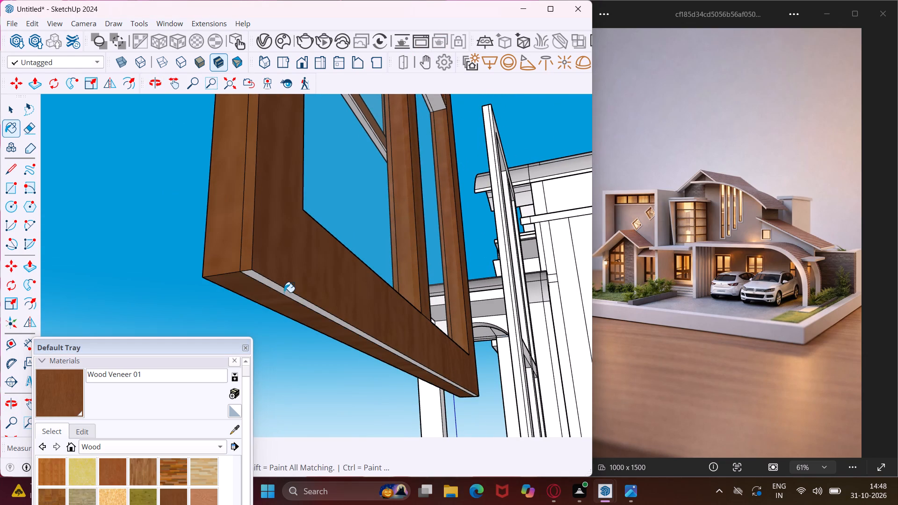
left_click(284, 291)
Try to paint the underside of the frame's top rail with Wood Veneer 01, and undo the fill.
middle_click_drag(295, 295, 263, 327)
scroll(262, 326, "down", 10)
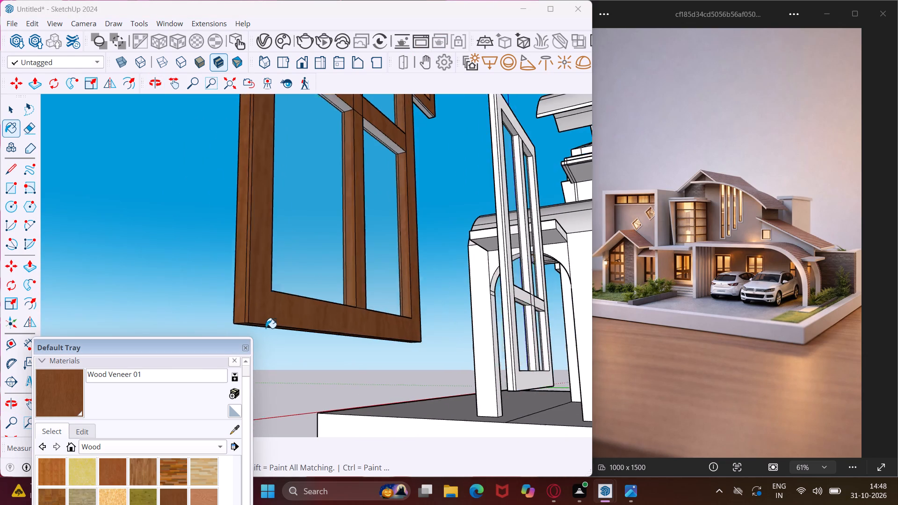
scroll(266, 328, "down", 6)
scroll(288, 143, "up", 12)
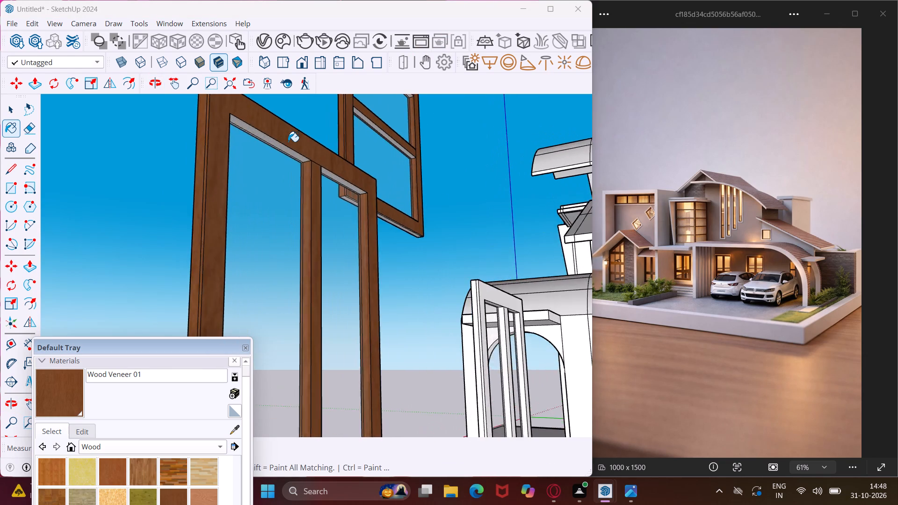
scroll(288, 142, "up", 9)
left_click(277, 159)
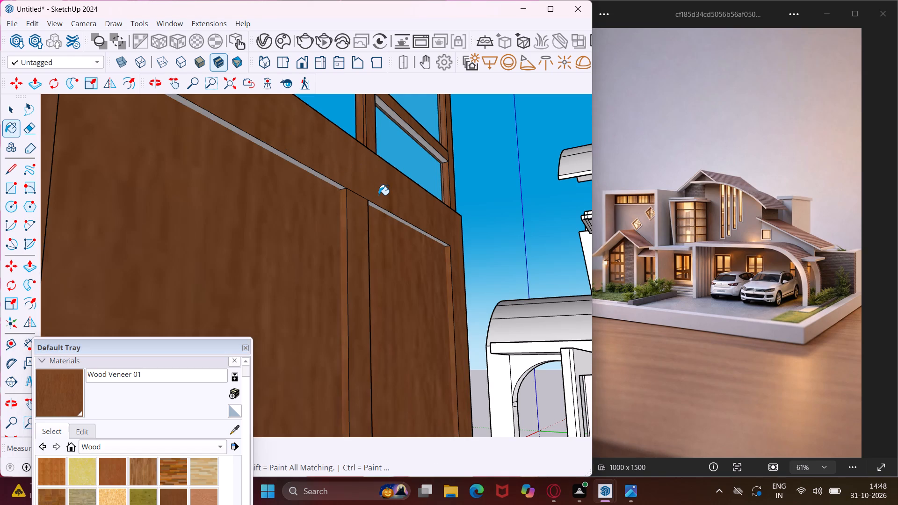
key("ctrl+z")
Paint the near underside strips of the top rail above both panes with Wood Veneer 01.
scroll(379, 197, "up", 4)
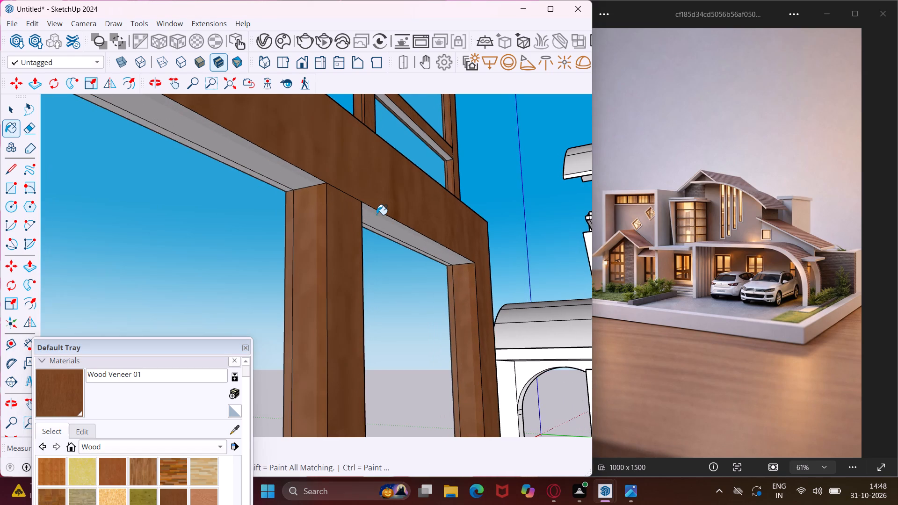
left_click(377, 215)
left_click(311, 178)
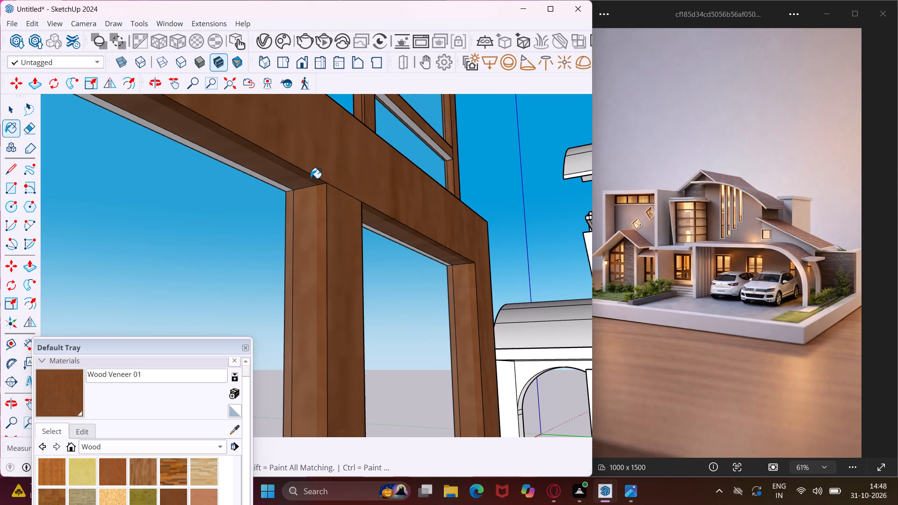
Paint the near underside strips of the frame's crossbar above both lower panes with Wood Veneer 01.
scroll(311, 178, "down", 6)
middle_click_drag(311, 178, 313, 194)
scroll(331, 141, "down", 10)
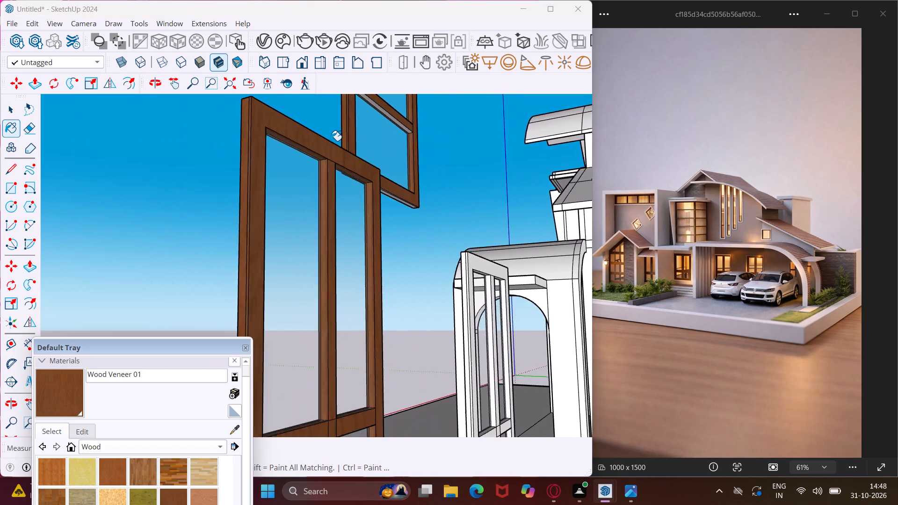
scroll(331, 141, "down", 6)
middle_click_drag(314, 349, 287, 307)
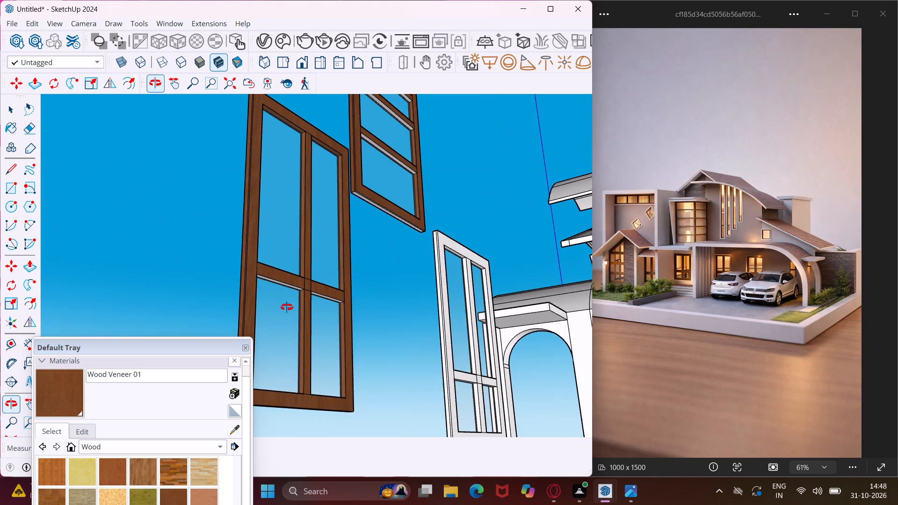
middle_click_drag(287, 307, 287, 307)
scroll(282, 287, "up", 19)
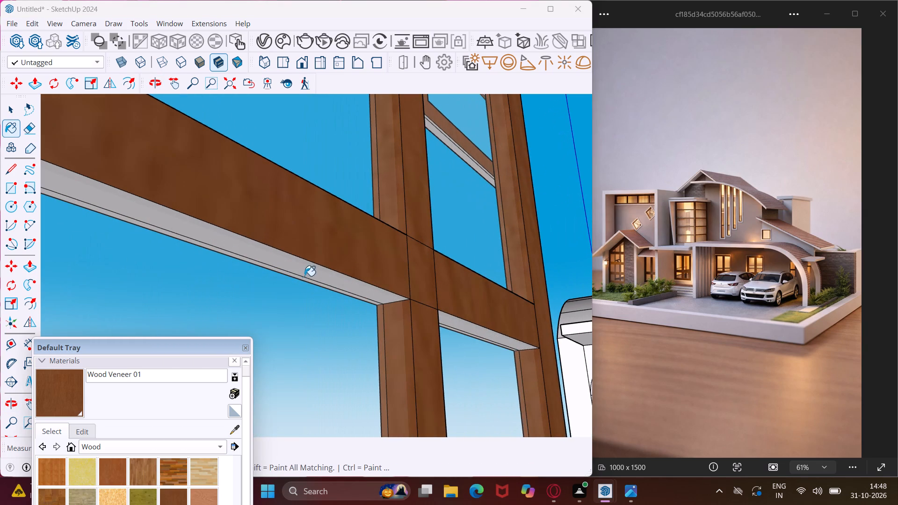
left_click(315, 271)
key("ctrl+z")
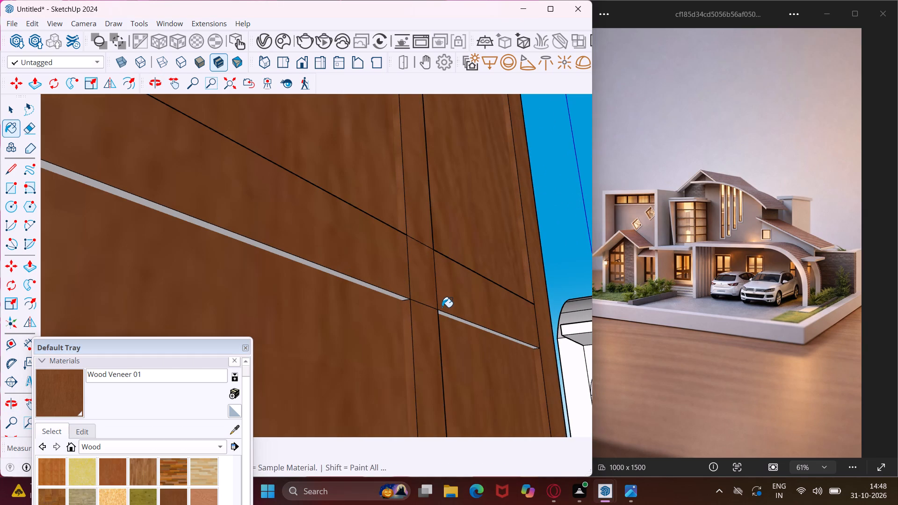
left_click(399, 297)
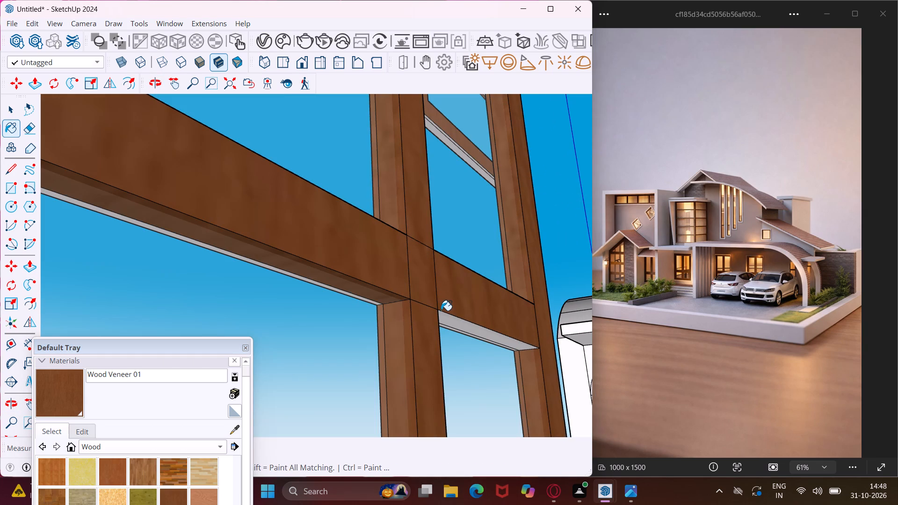
left_click(441, 311)
left_click(445, 315)
scroll(417, 289, "down", 5)
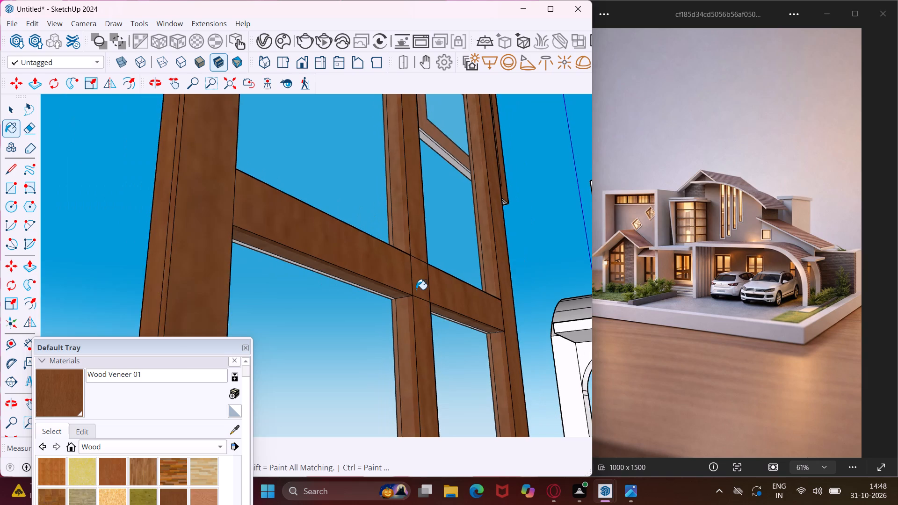
Paint the remaining far underside strips of the crossbar with Wood Veneer 01.
middle_click_drag(416, 289, 588, 252)
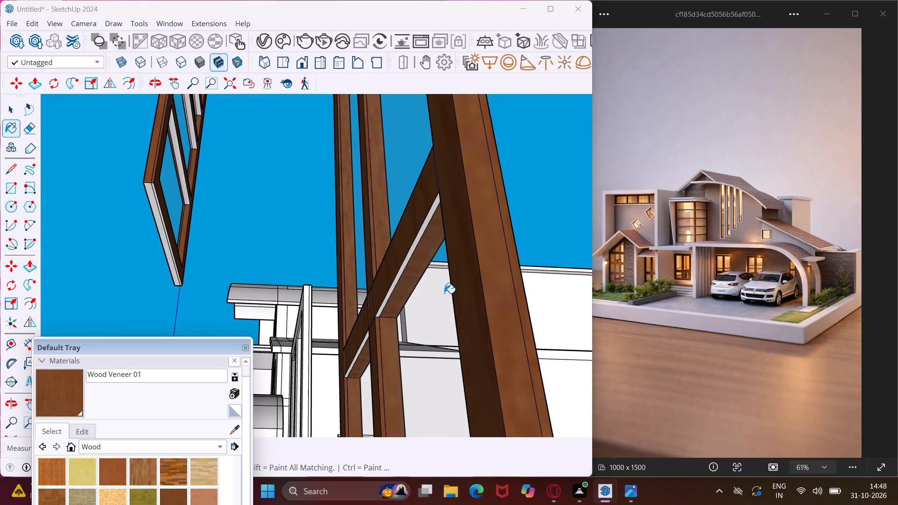
scroll(381, 293, "up", 7)
left_click(398, 284)
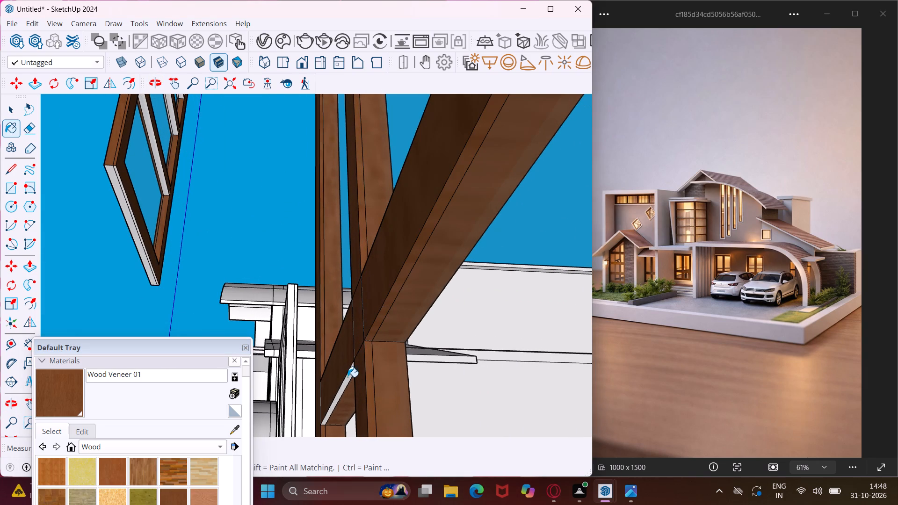
left_click(348, 377)
Paint the remaining far underside strips of the top rail above both panes with Wood Veneer 01.
middle_click_drag(361, 348, 425, 448)
scroll(380, 367, "down", 8)
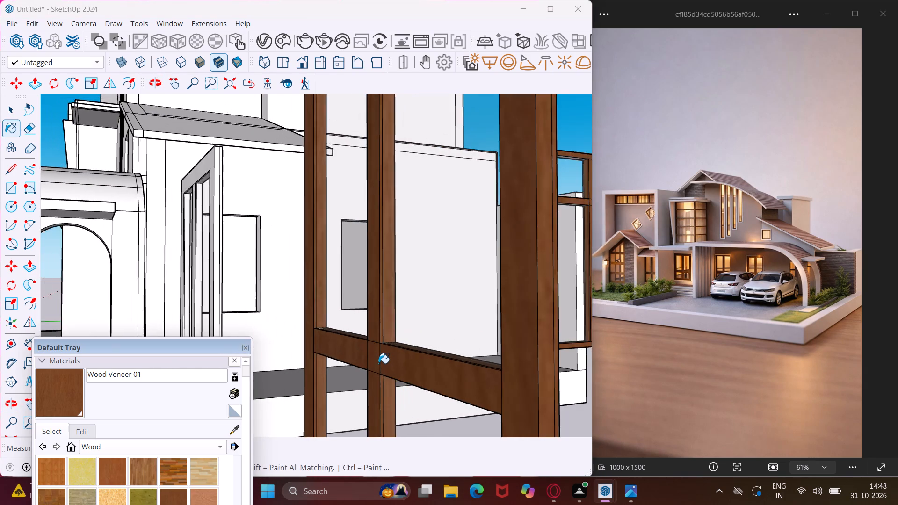
scroll(378, 363, "down", 7)
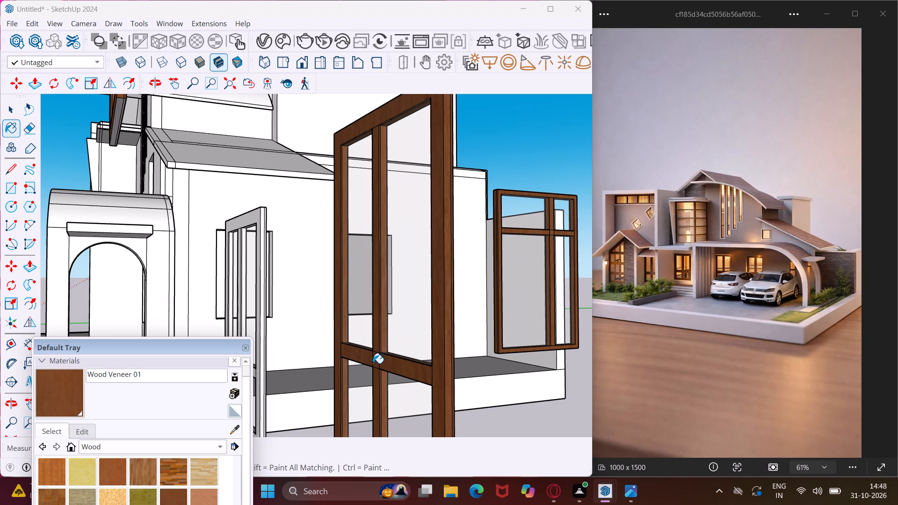
scroll(420, 231, "down", 1)
middle_click_drag(422, 161, 399, 138)
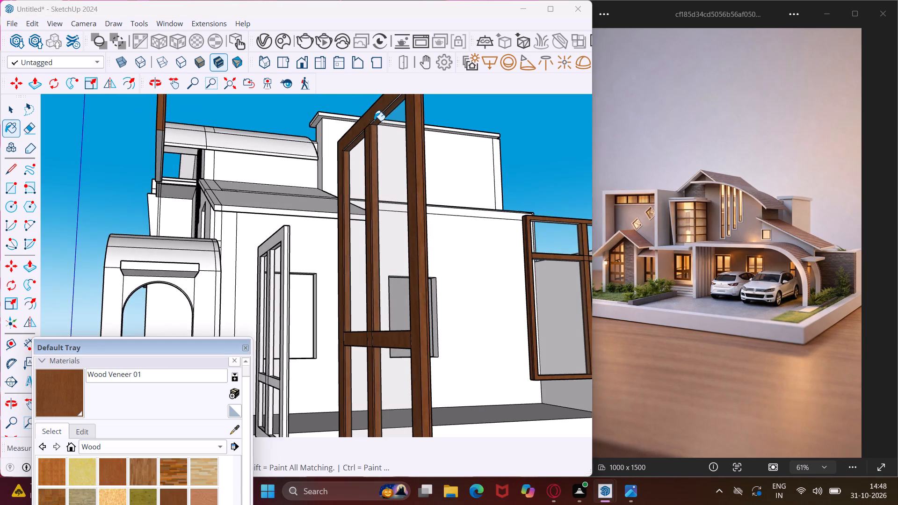
scroll(370, 120, "up", 19)
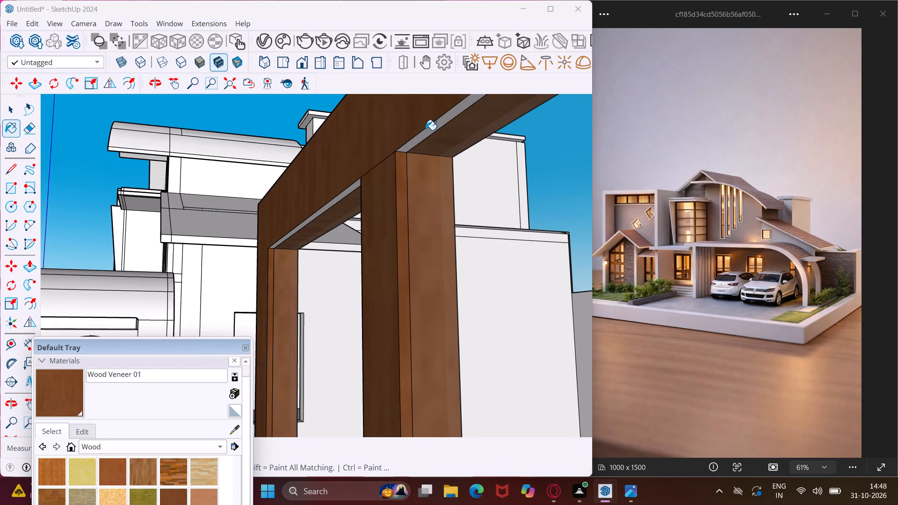
left_click(425, 131)
left_click(350, 188)
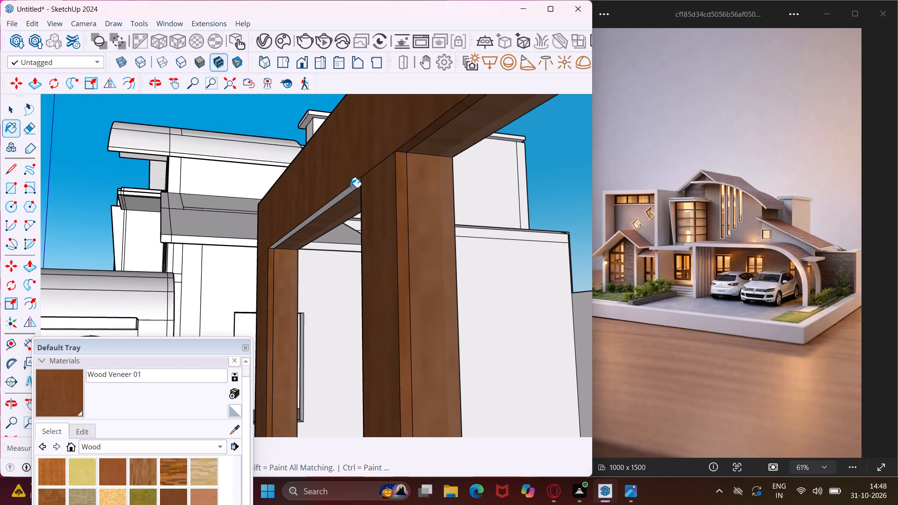
On the unpainted four-pane window frame, paint the front faces of the outer frame and upper mullion with Wood Veneer 01.
middle_click_drag(355, 178, 564, 255)
scroll(509, 216, "down", 9)
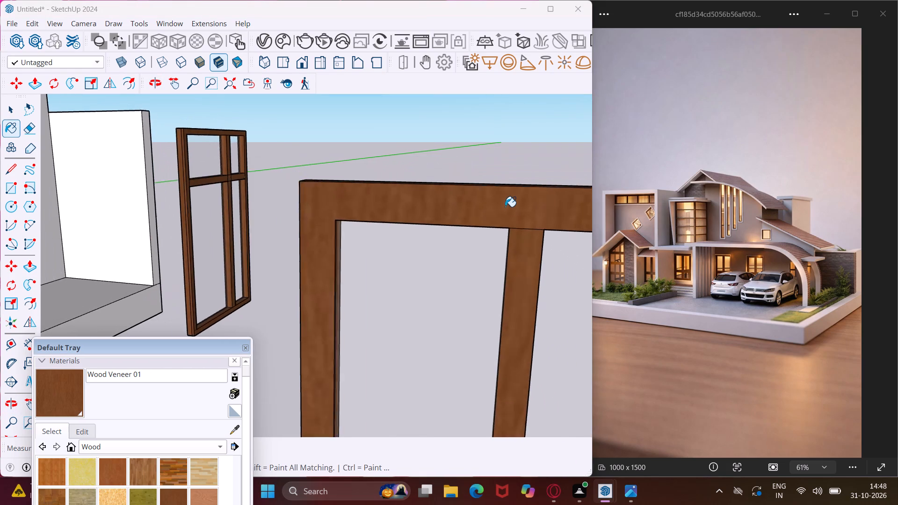
scroll(505, 207, "down", 17)
scroll(487, 207, "down", 11)
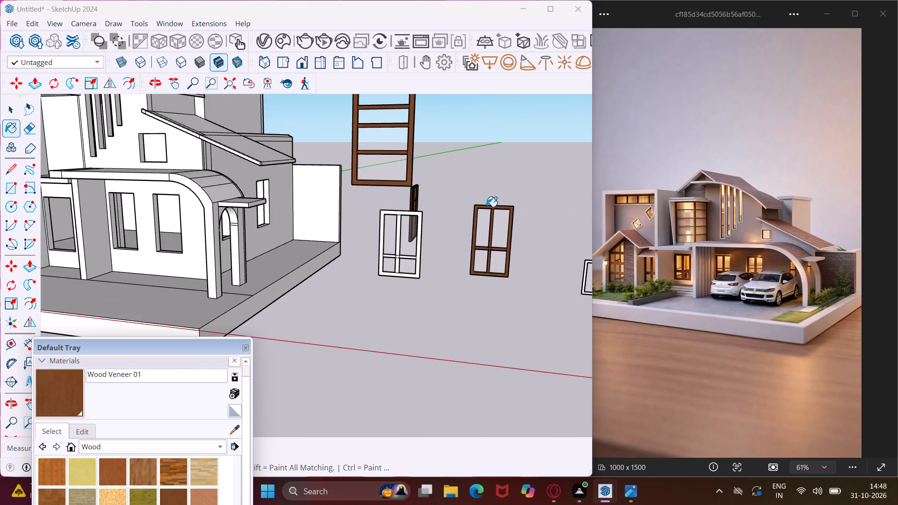
scroll(385, 216, "up", 15)
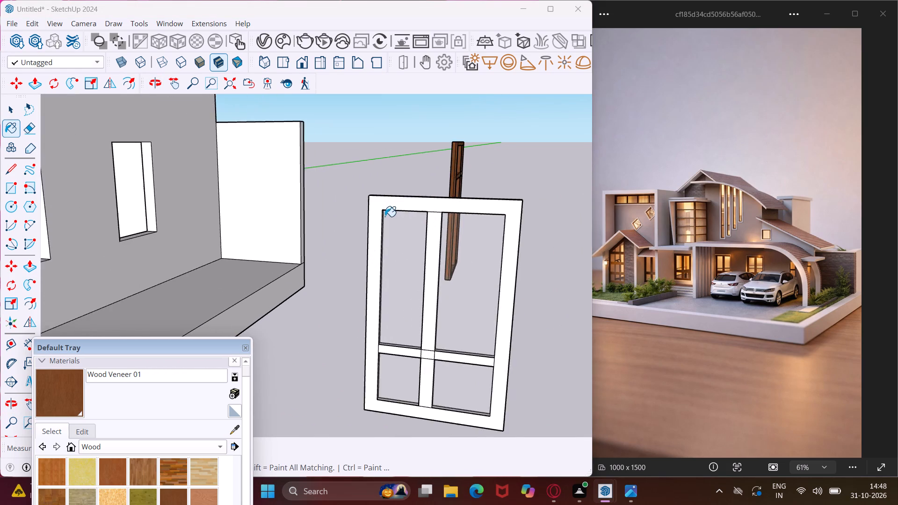
scroll(385, 216, "up", 9)
left_click(367, 197)
left_click(551, 221)
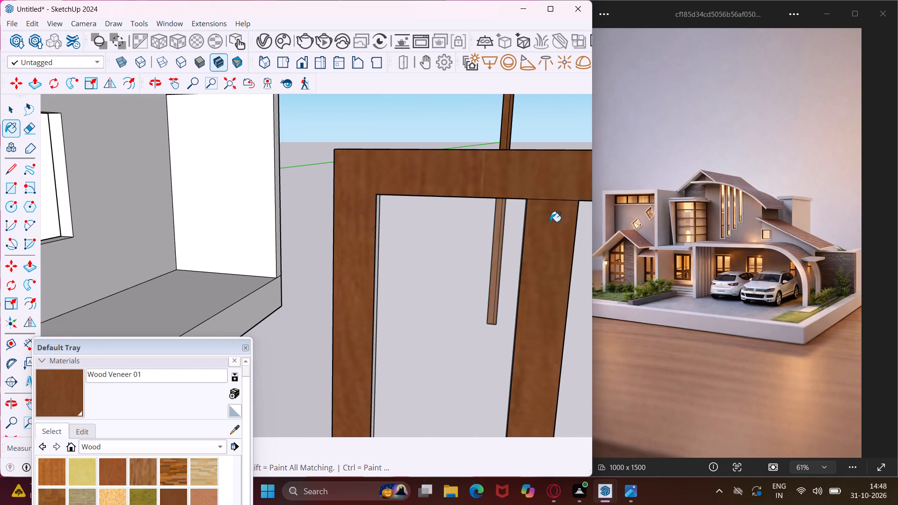
Paint the front faces of the lower mullion, the junction and both crossbar segments with Wood Veneer 01.
scroll(544, 224, "down", 16)
scroll(535, 215, "down", 5)
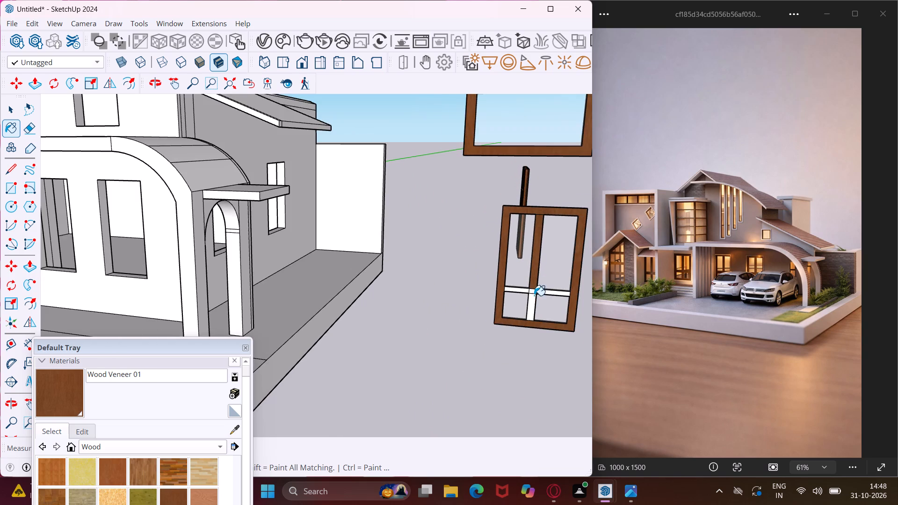
scroll(533, 297, "up", 18)
left_click(533, 297)
left_click(533, 270)
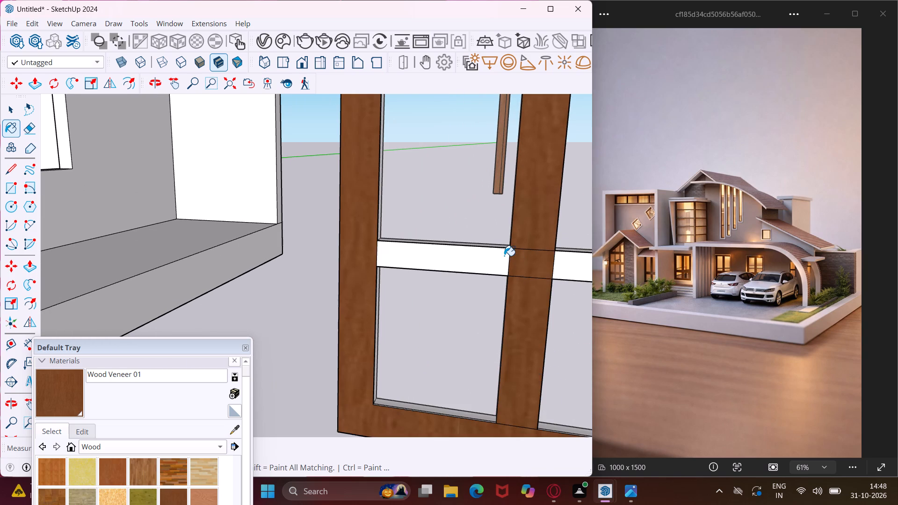
left_click(504, 256)
left_click(557, 269)
Paint the narrow front inner strips of the outer stile above and below the crossbar, and the adjoining crossbar top strip, with Wood Veneer 01.
middle_click_drag(551, 266, 428, 303)
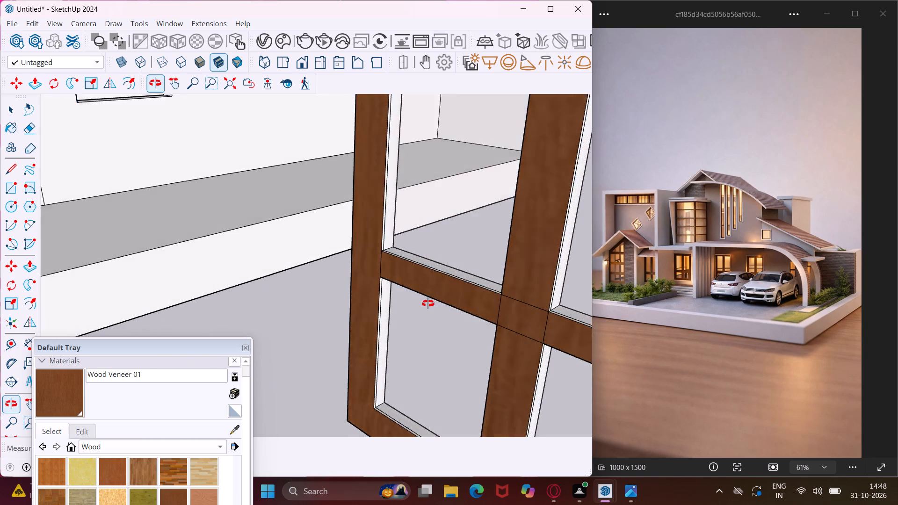
middle_click_drag(428, 303, 427, 303)
scroll(384, 253, "up", 13)
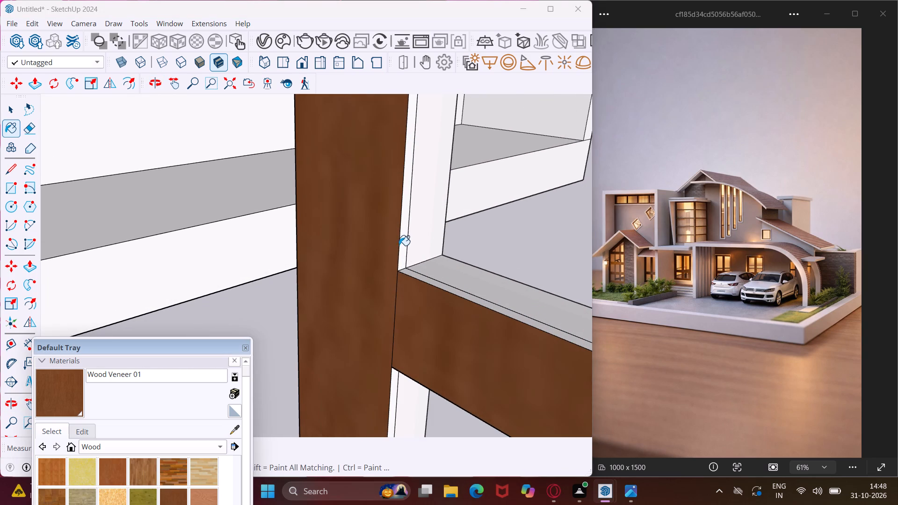
left_click(403, 245)
left_click(395, 380)
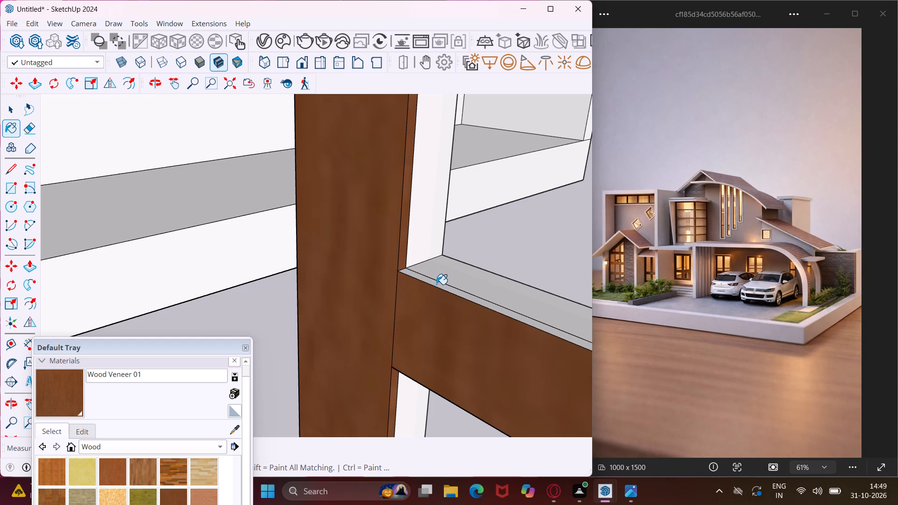
left_click(436, 284)
scroll(378, 279, "down", 20)
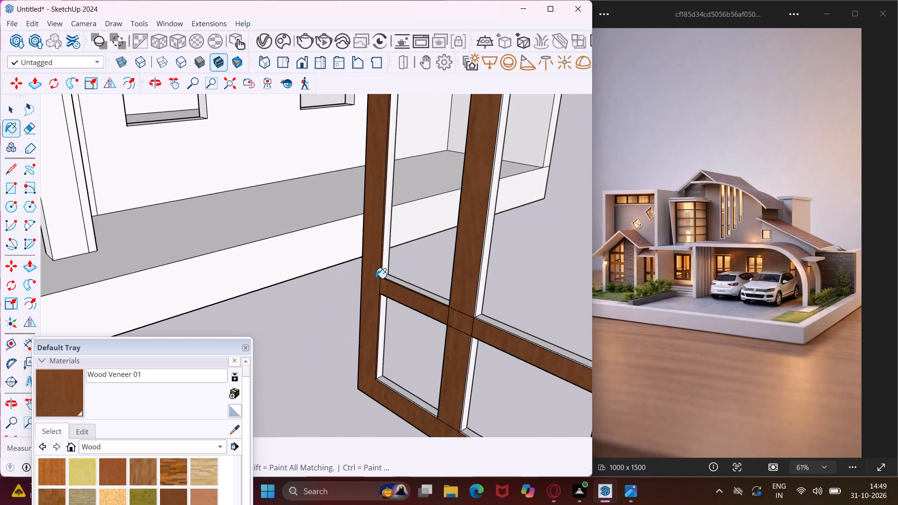
Paint the mullion's narrow front side strips above and below the crossbar, and the adjacent crossbar top strip, with Wood Veneer 01.
scroll(456, 359, "up", 14)
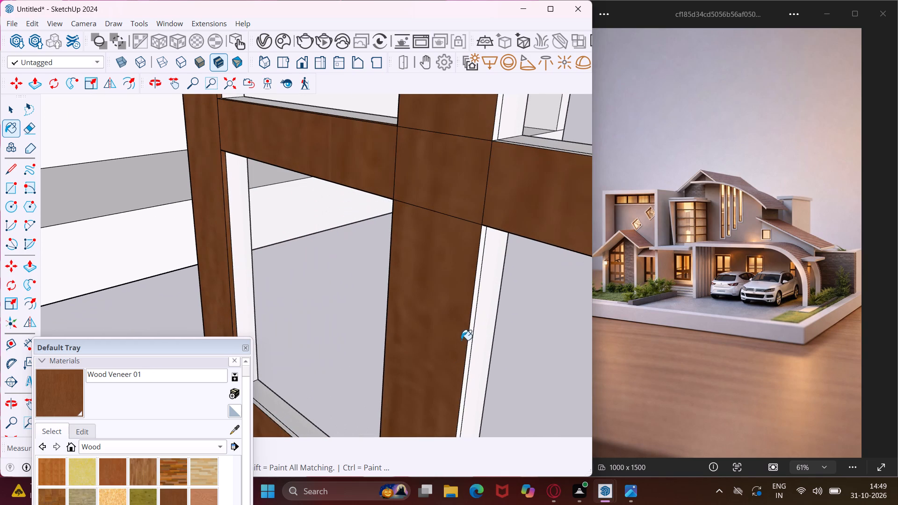
left_click(473, 324)
middle_click_drag(509, 139, 498, 159)
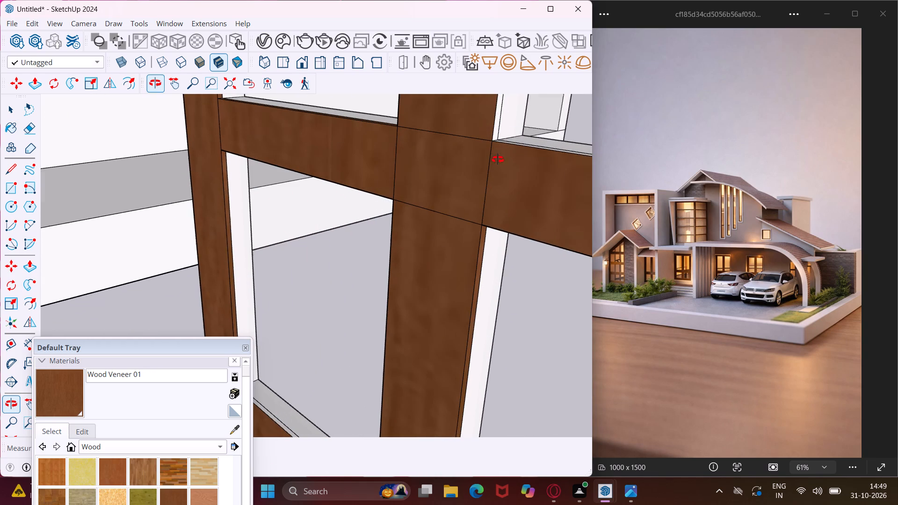
middle_click_drag(498, 159, 483, 189)
scroll(489, 177, "up", 3)
left_click(502, 171)
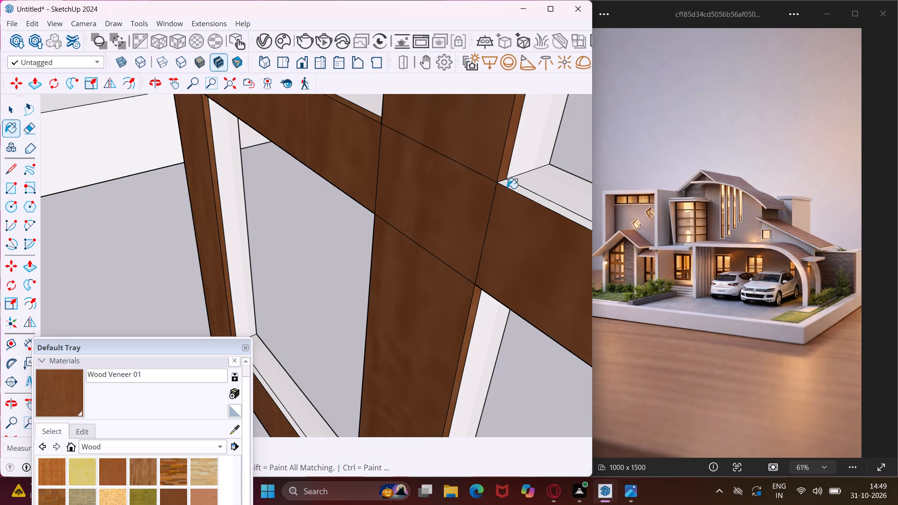
left_click(507, 188)
scroll(507, 188, "down", 6)
scroll(510, 184, "up", 3)
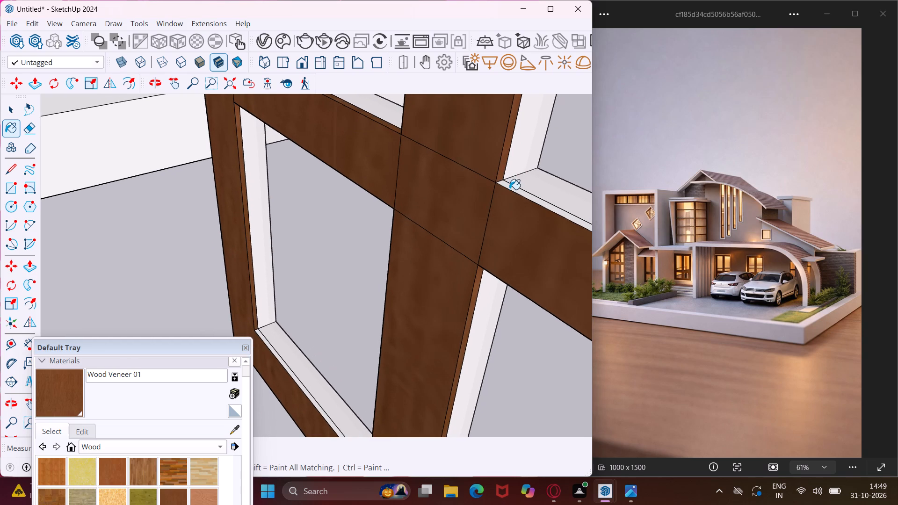
left_click(510, 189)
scroll(442, 188, "down", 11)
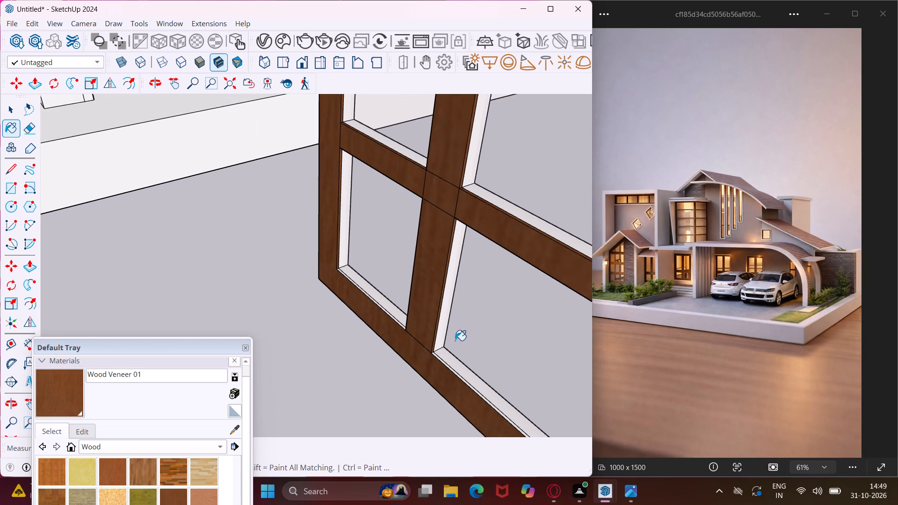
Paint the narrow front strips on top of the bottom rail in both lower panes with Wood Veneer 01.
scroll(447, 351, "up", 14)
left_click(425, 356)
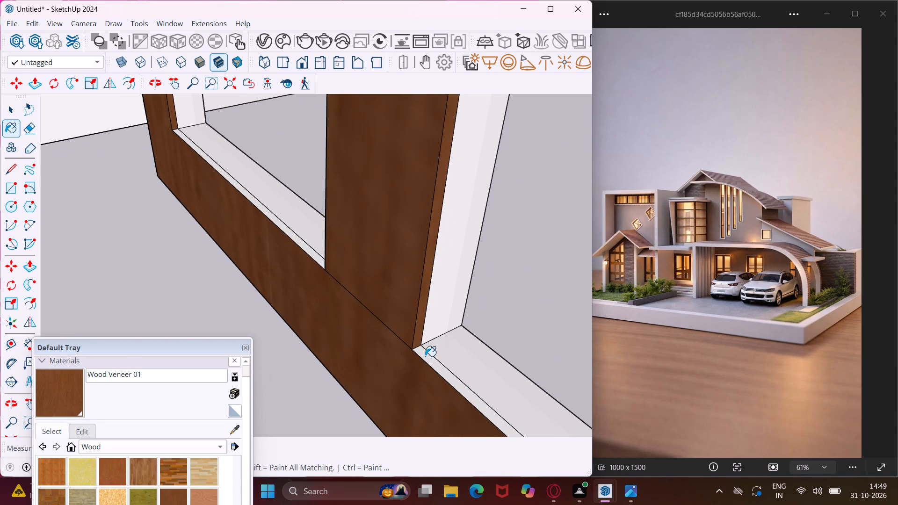
left_click(315, 260)
scroll(316, 258, "down", 3)
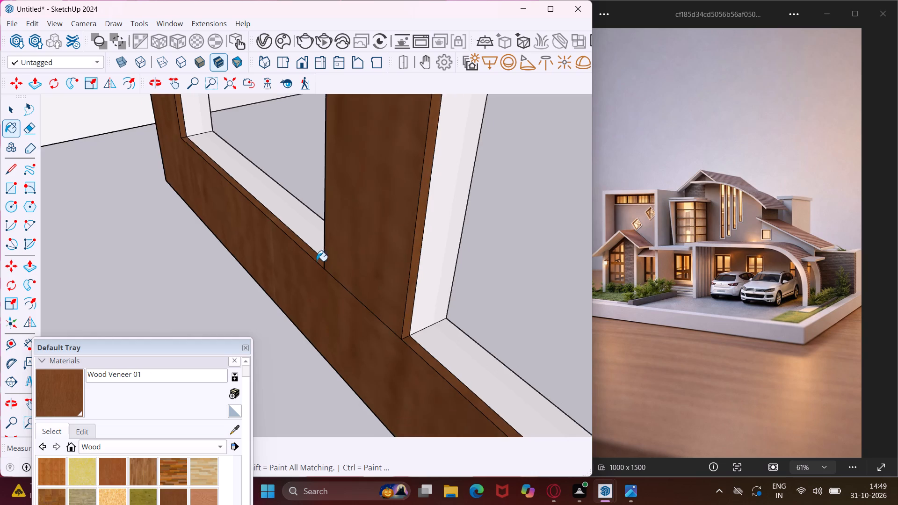
scroll(317, 261, "down", 3)
Paint the narrow front strips on the opposite-facing sides of the lower mullion and outer stile with Wood Veneer 01.
middle_click_drag(342, 277, 798, 221)
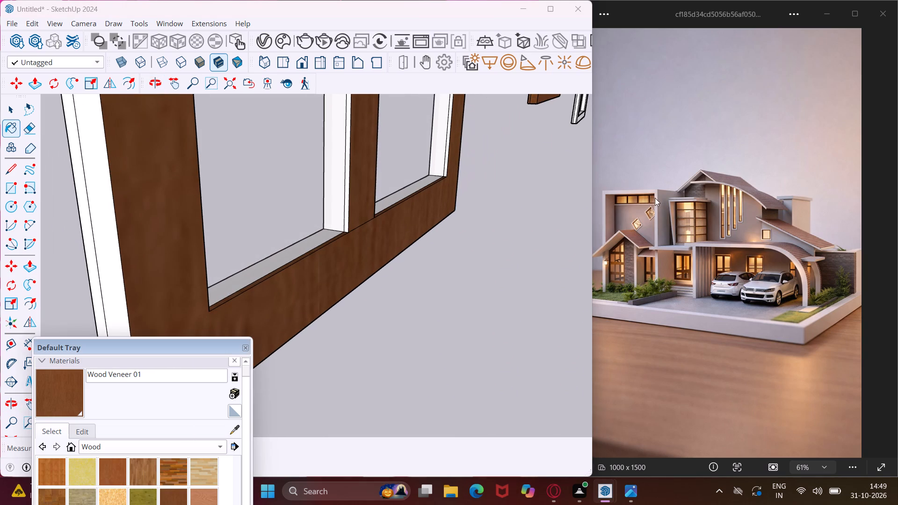
scroll(334, 198, "up", 7)
left_click(354, 188)
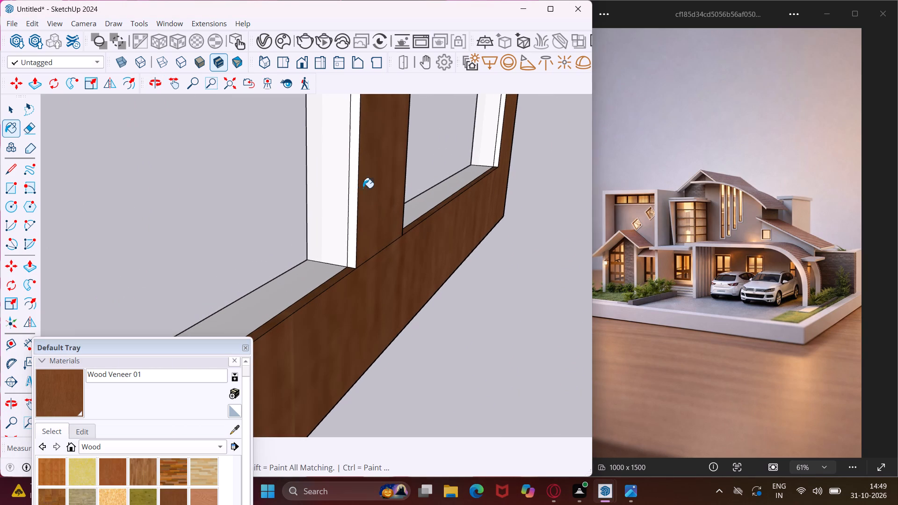
left_click(500, 143)
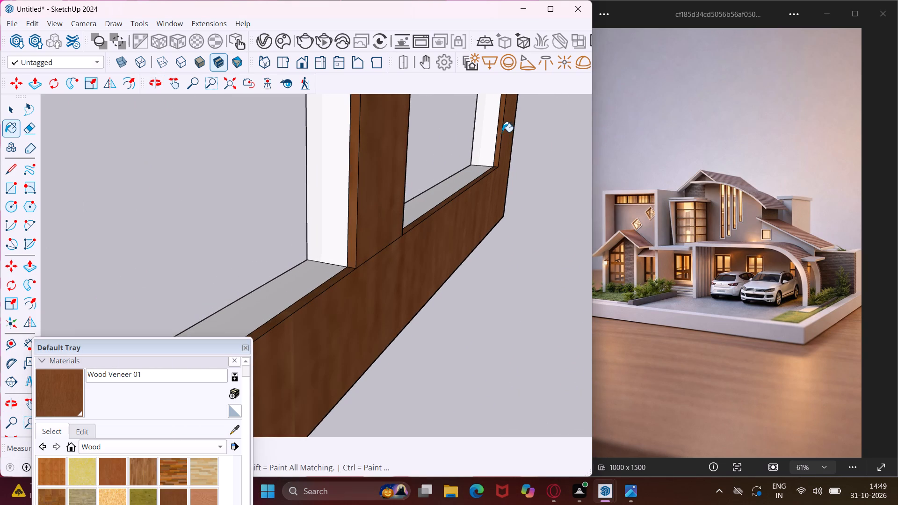
Paint both strips of the frame's outer side face with Wood Veneer 01.
scroll(502, 132, "down", 6)
left_click(326, 215)
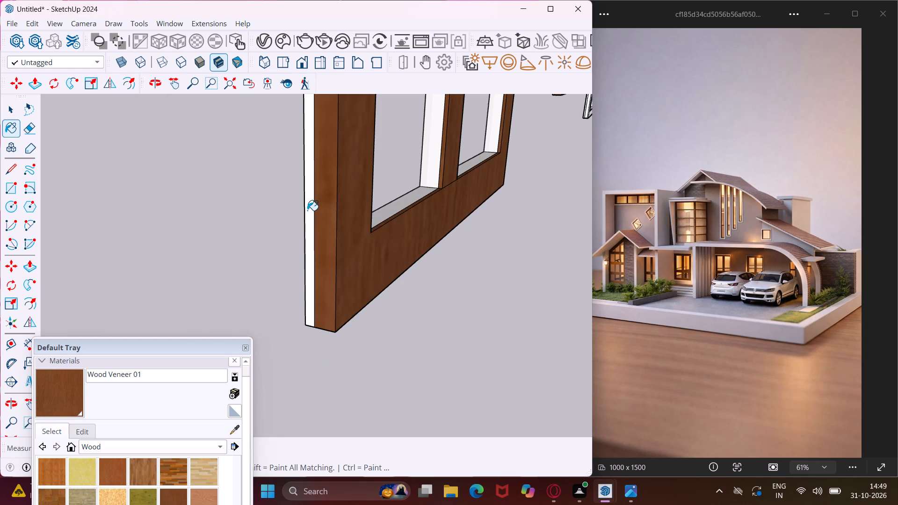
left_click(307, 210)
middle_click_drag(312, 210, 525, 202)
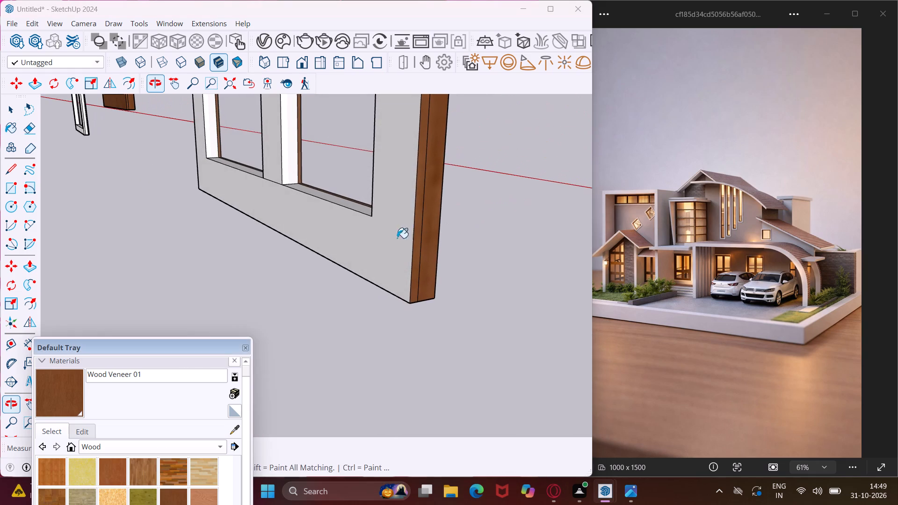
Paint the front faces of the outer frame and the lower mullion with Wood Veneer 01.
left_click(391, 241)
left_click(277, 162)
Paint the wide top faces of the bottom rail in both lower panes and the lower mullion's right side face with Wood Veneer 01.
middle_click_drag(275, 162, 278, 176)
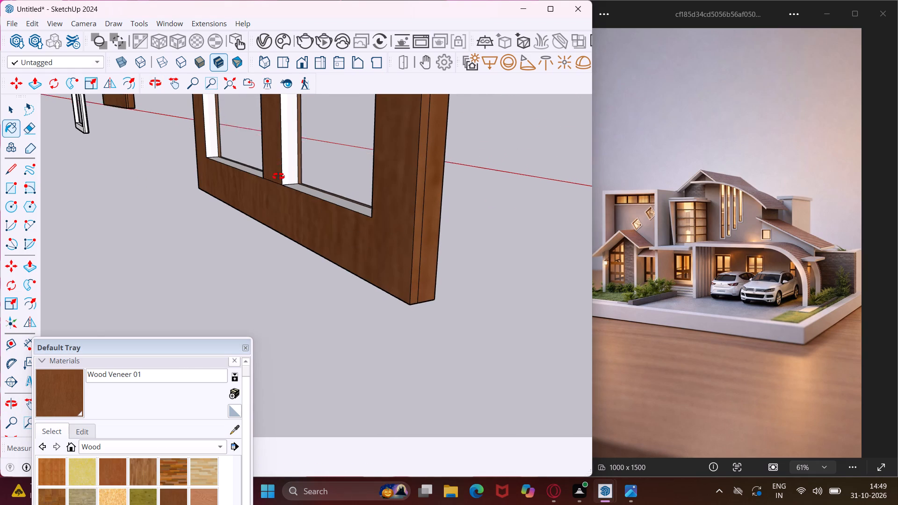
middle_click_drag(278, 176, 329, 259)
scroll(333, 246, "up", 8)
left_click(327, 246)
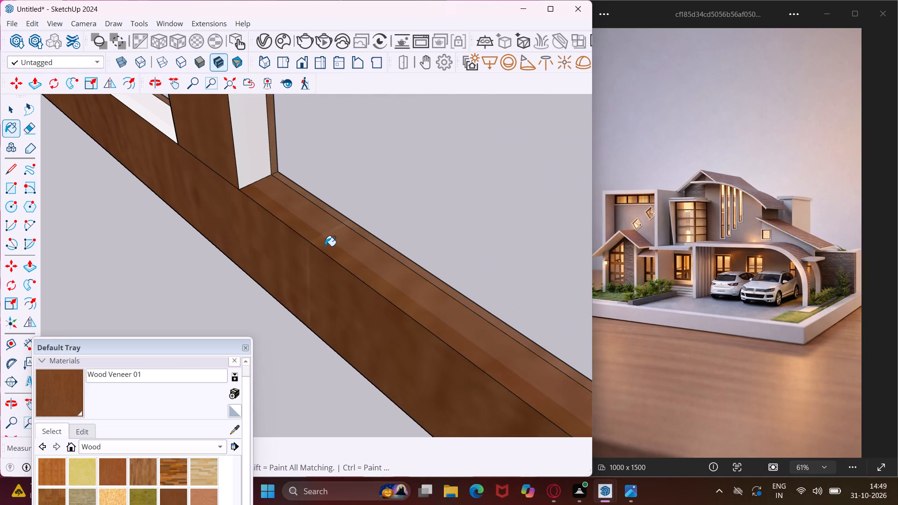
scroll(307, 249, "down", 10)
scroll(280, 188, "up", 4)
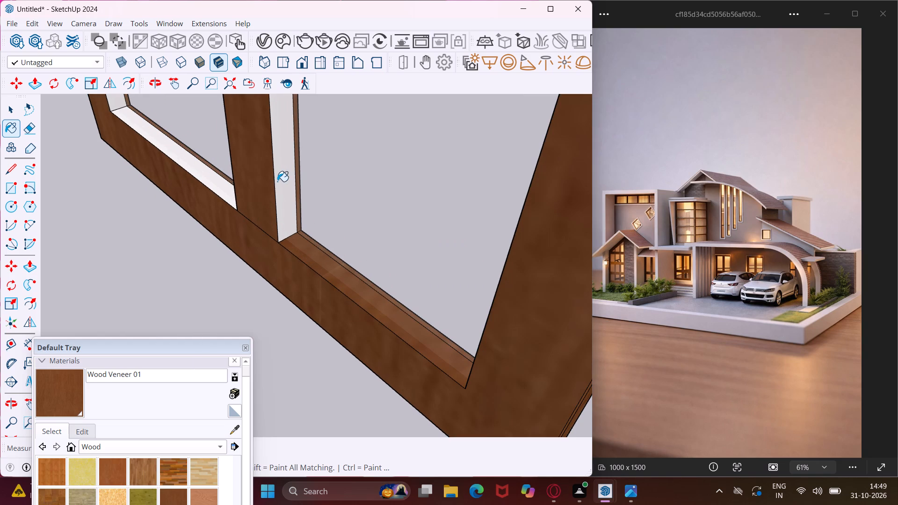
left_click(277, 181)
scroll(212, 188, "up", 9)
left_click(212, 188)
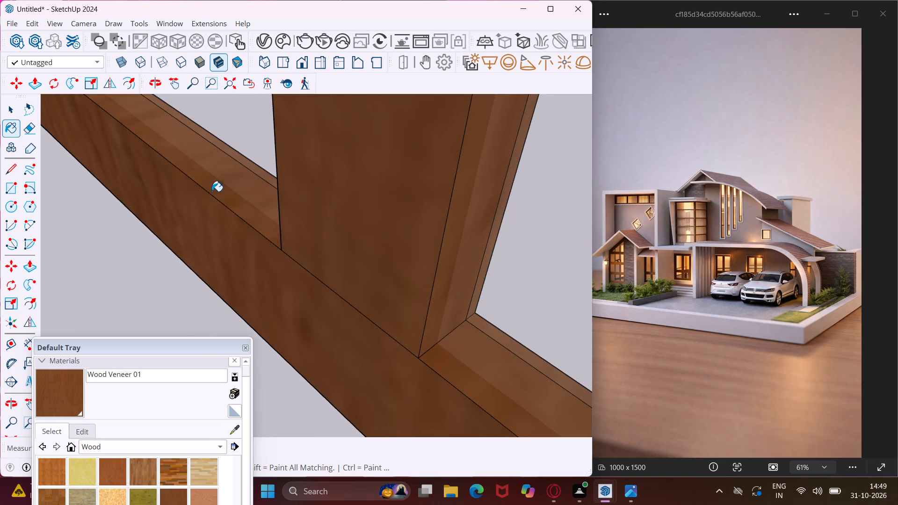
Paint the fronts of the crossbar, its mullion junction and the upper mullion, plus the crossbar's wide top face in the right pane, with Wood Veneer 01.
scroll(244, 250, "down", 5)
middle_click_drag(251, 253, 295, 274)
scroll(301, 272, "down", 12)
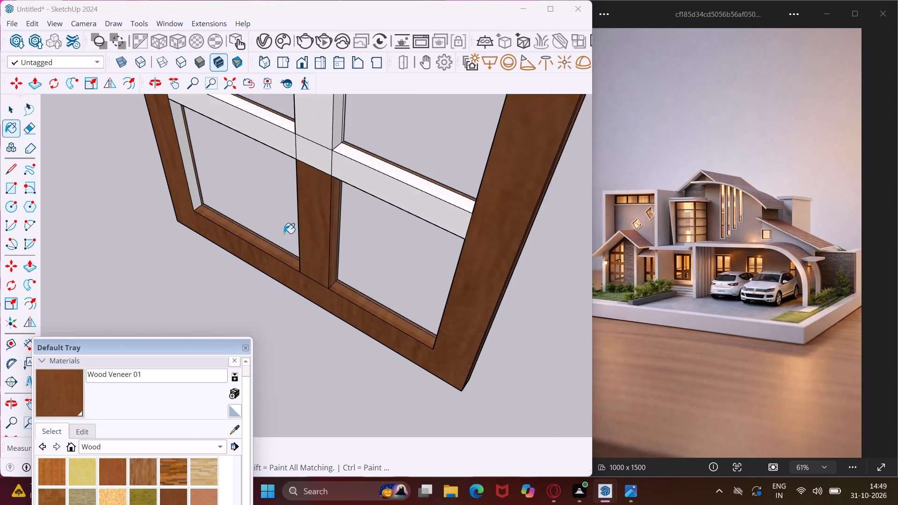
scroll(304, 165, "up", 3)
left_click(308, 148)
left_click(326, 115)
left_click(282, 145)
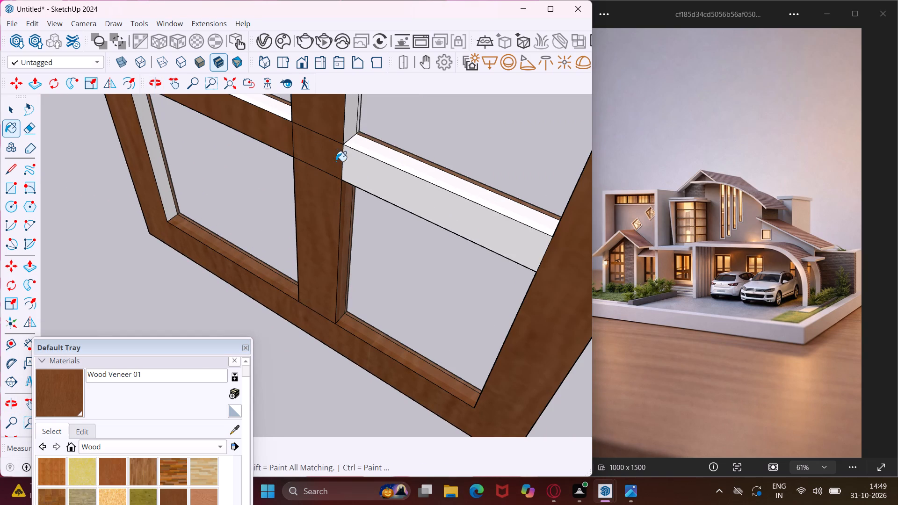
left_click(352, 166)
scroll(345, 167, "up", 5)
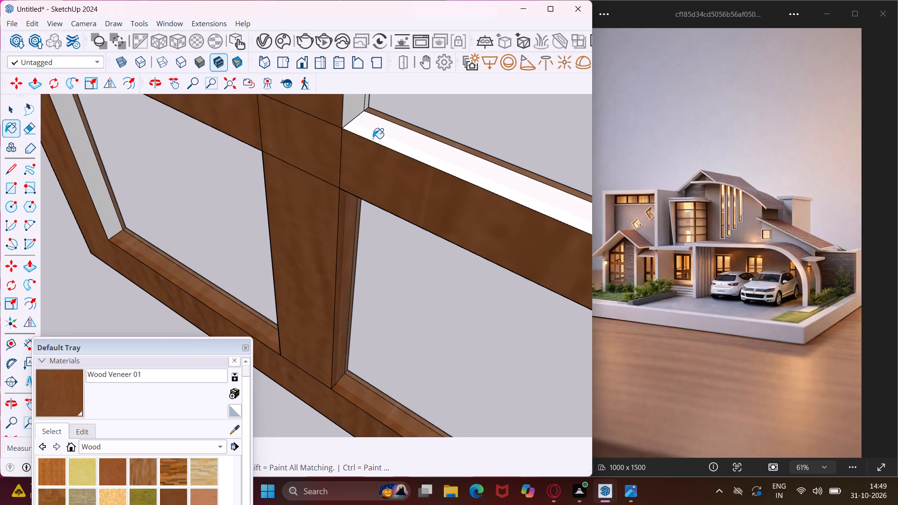
left_click(373, 138)
Paint the remaining wide inner faces of the lower stiles, the mullion's left side and the left pane's crossbar top with Wood Veneer 01.
scroll(368, 142, "down", 3)
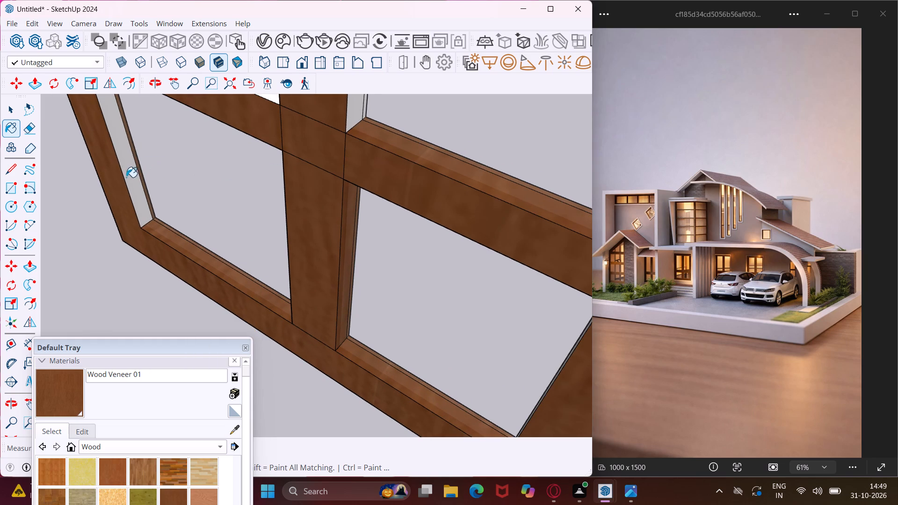
left_click(125, 178)
middle_click_drag(125, 178, 442, 180)
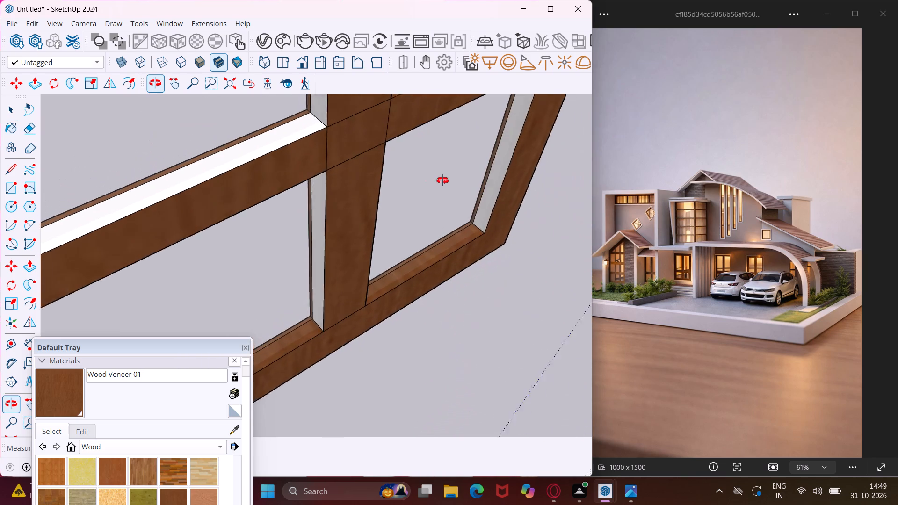
middle_click_drag(442, 180, 448, 179)
scroll(327, 172, "up", 3)
left_click(332, 172)
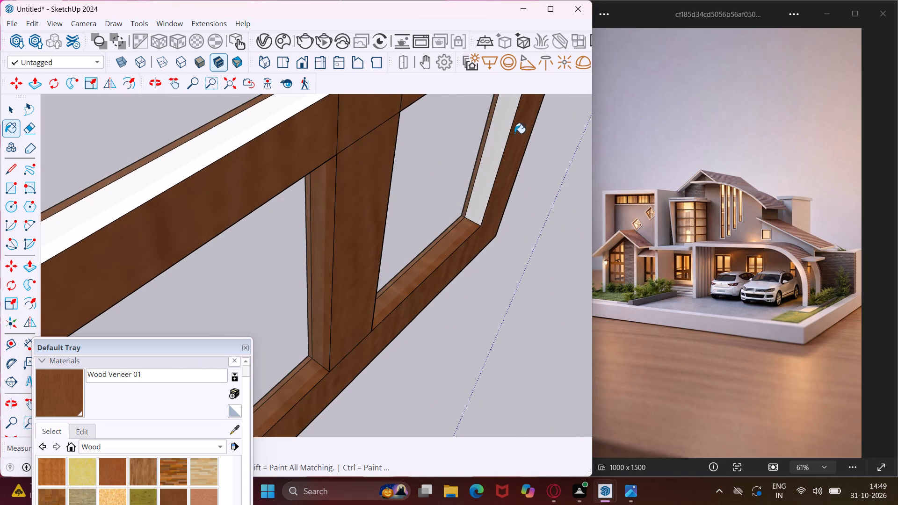
left_click(511, 123)
left_click(283, 114)
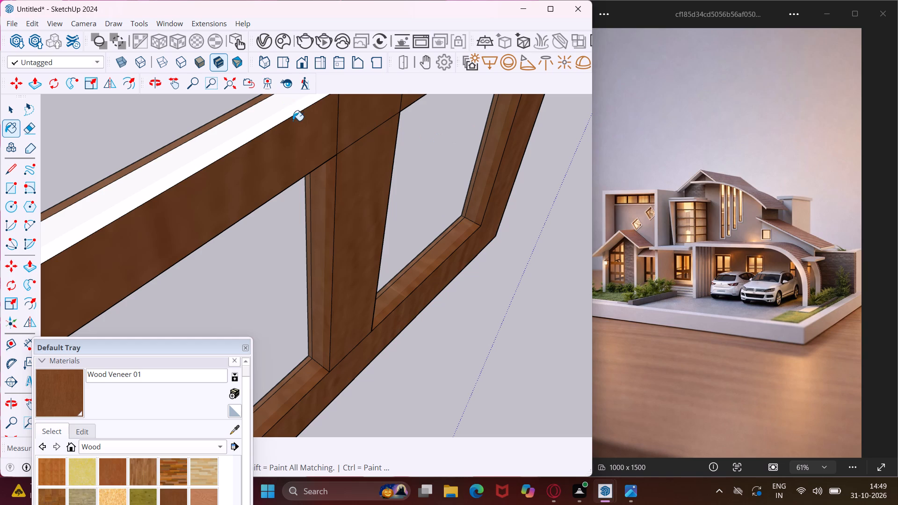
middle_click_drag(295, 122, 400, 162)
left_click(363, 108)
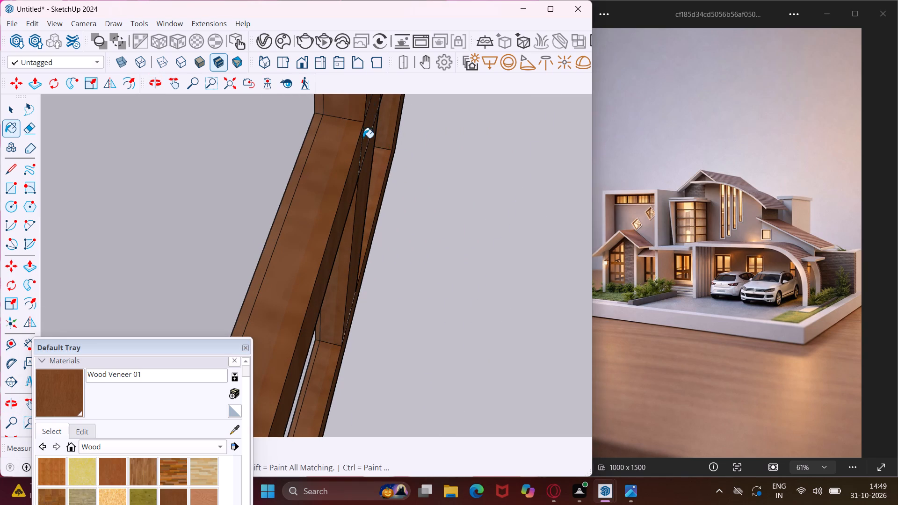
Paint the strips on the frame's remaining outer side face and on its top edge with Wood Veneer 01.
scroll(375, 188, "down", 11)
left_click(338, 170)
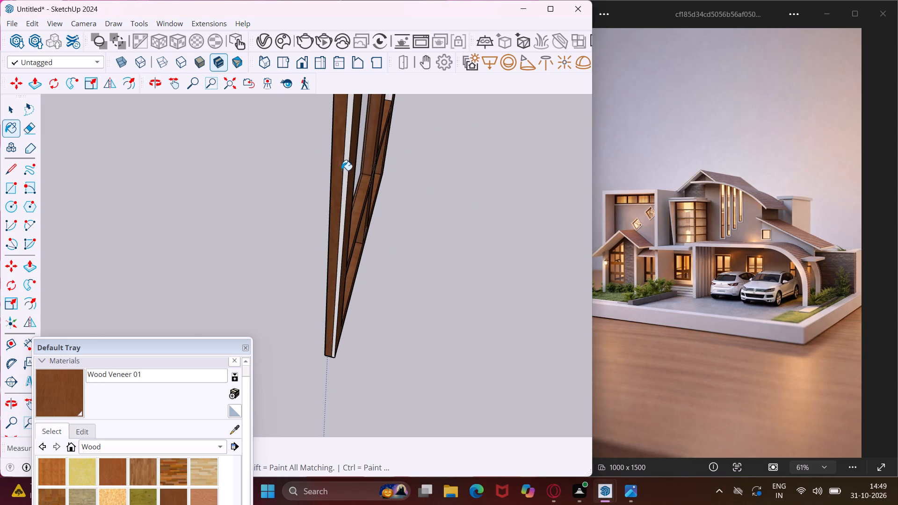
left_click(348, 162)
middle_click_drag(348, 162, 314, 258)
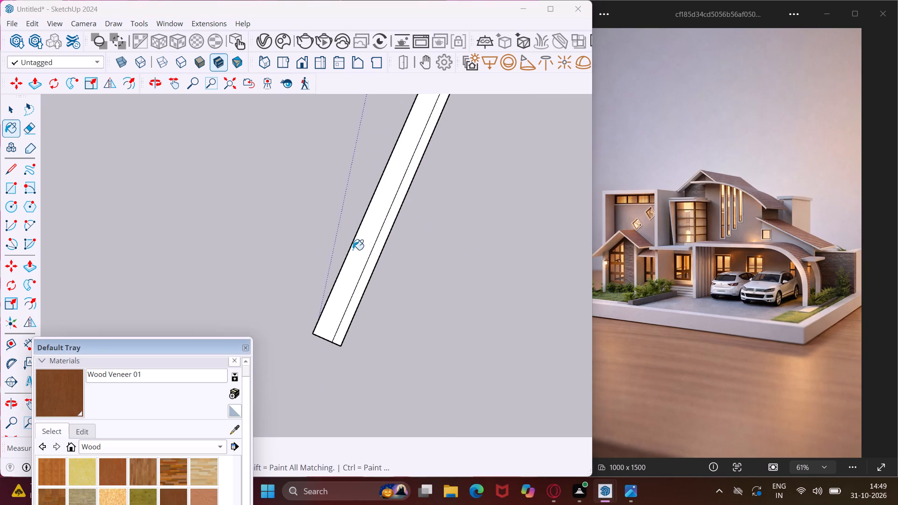
left_click(371, 241)
left_click(378, 242)
Paint the right stile's wide inner face in the upper pane with Wood Veneer 01.
middle_click_drag(379, 243, 329, 174)
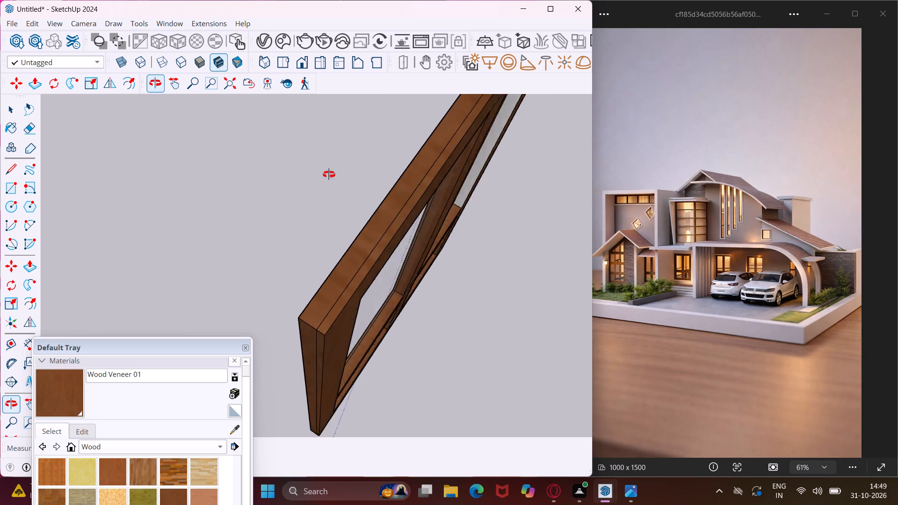
middle_click_drag(329, 174, 332, 57)
scroll(490, 230, "up", 8)
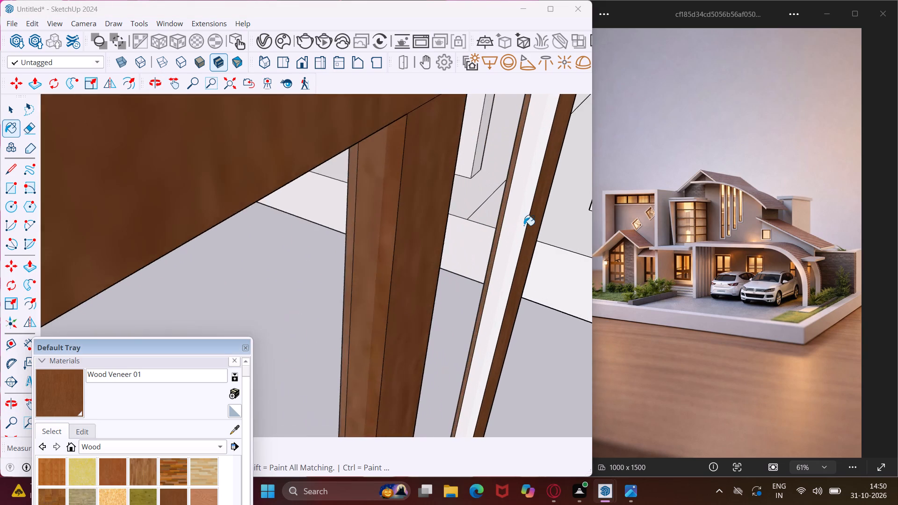
scroll(524, 225, "up", 3)
left_click(530, 209)
Paint the wide undersides of the top rail in both upper panes with Wood Veneer 01.
scroll(531, 209, "down", 4)
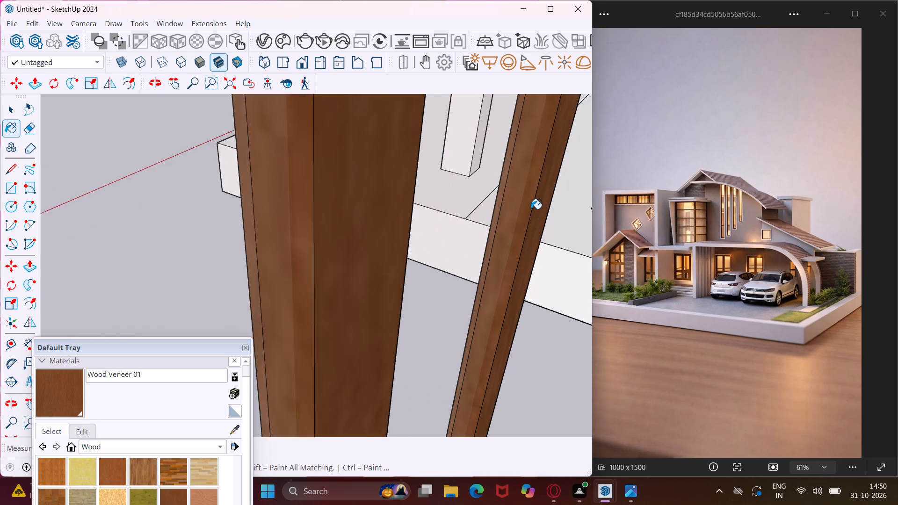
scroll(531, 209, "down", 11)
middle_click_drag(531, 209, 455, 80)
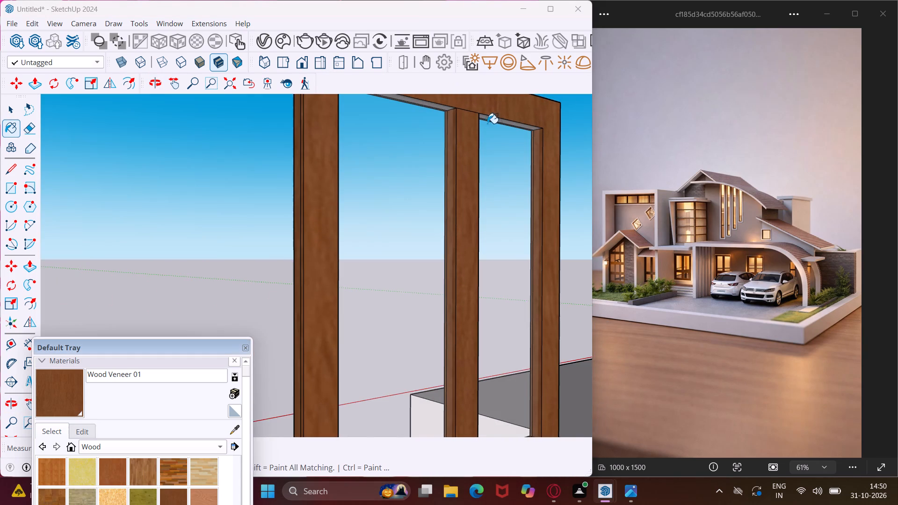
scroll(499, 129, "up", 8)
middle_click_drag(521, 112, 580, 50)
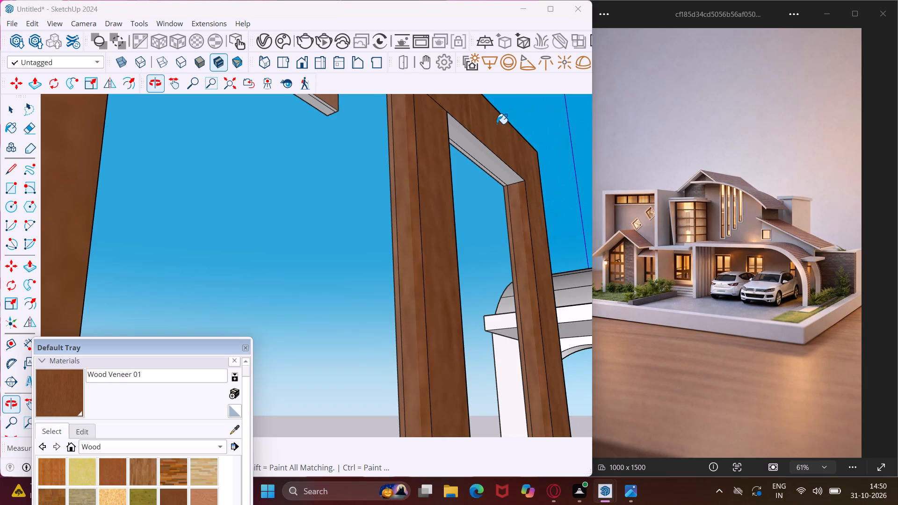
scroll(494, 126, "up", 3)
left_click(470, 144)
middle_click_drag(470, 144, 478, 181)
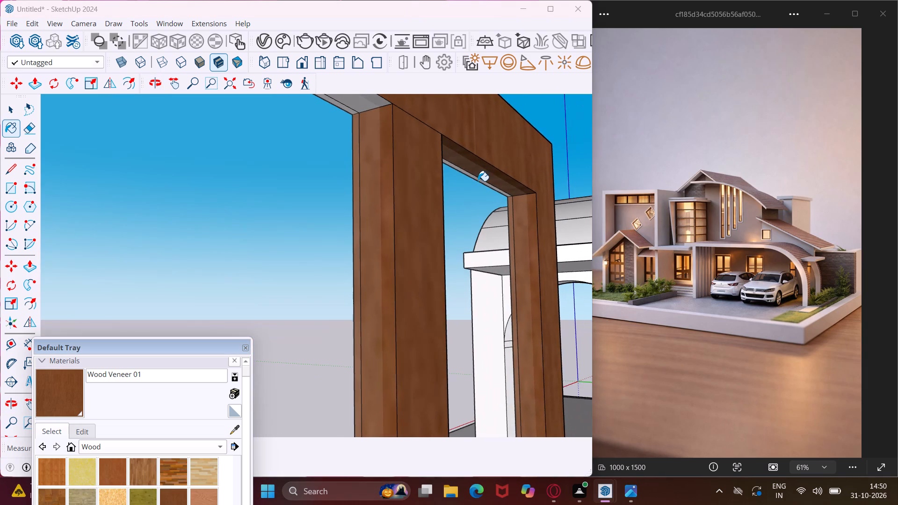
scroll(478, 181, "down", 1)
left_click(396, 113)
Paint the narrow underside strips of the top rail in both upper panes with Wood Veneer 01.
middle_click_drag(396, 113, 439, 139)
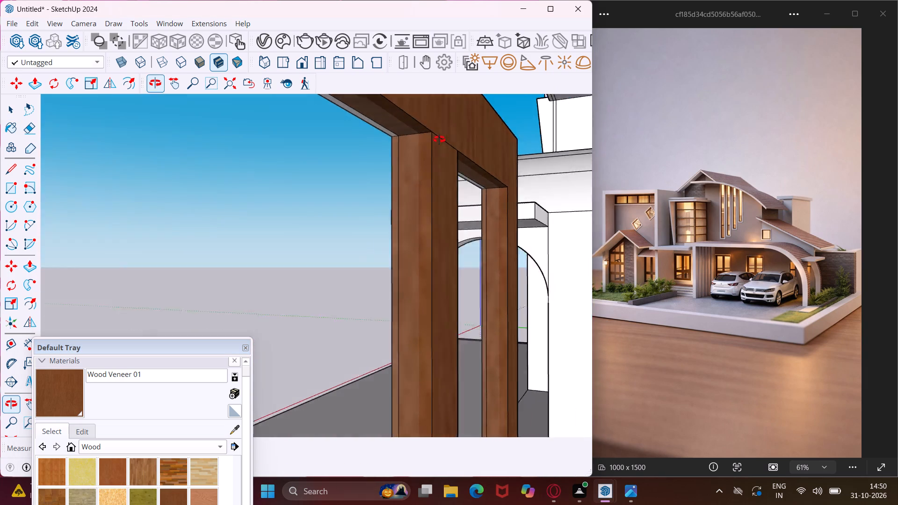
middle_click_drag(439, 139, 556, 166)
middle_click_drag(497, 154, 482, 101)
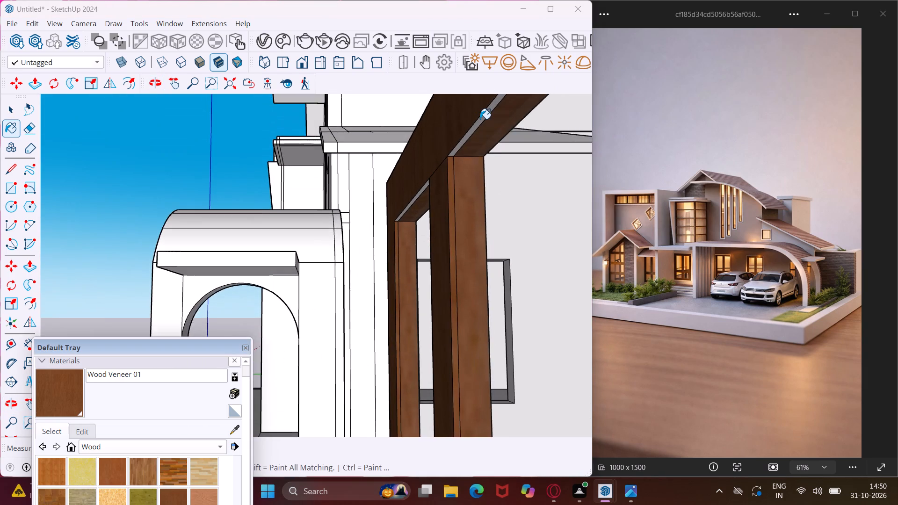
scroll(480, 119, "up", 3)
left_click(480, 119)
middle_click_drag(440, 149, 501, 158)
scroll(424, 205, "up", 3)
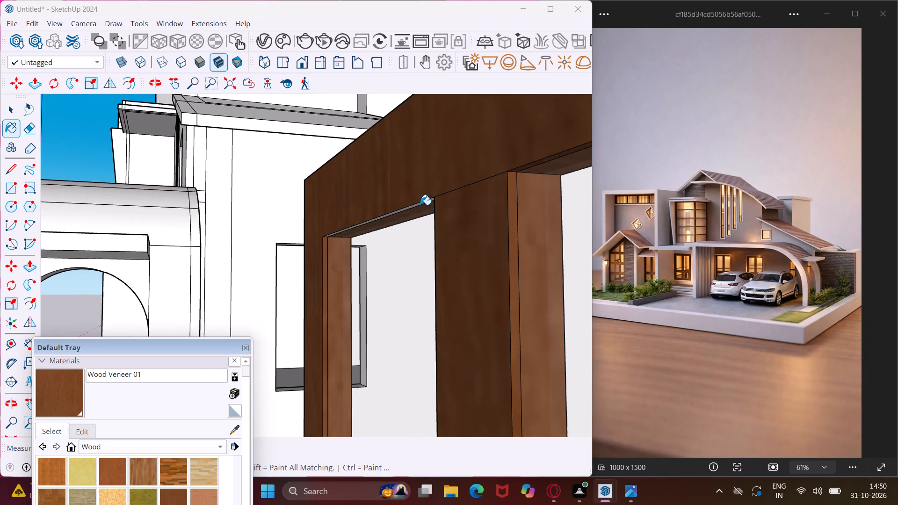
scroll(420, 205, "up", 4)
middle_click_drag(420, 203, 422, 166)
scroll(420, 193, "up", 1)
left_click(420, 165)
Examine the finished window and the other frames around the house from above and below for unpainted faces.
middle_click_drag(420, 165, 421, 200)
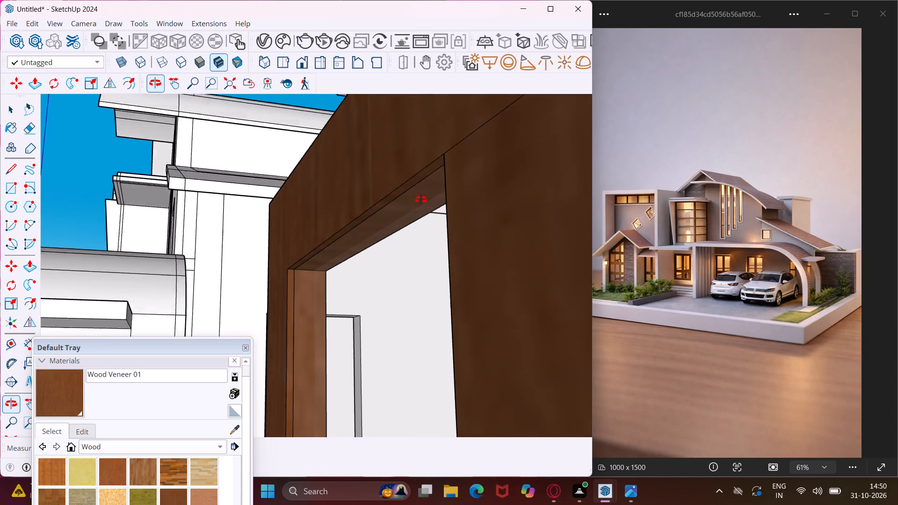
middle_click_drag(421, 200, 498, 345)
scroll(460, 248, "down", 6)
scroll(472, 195, "down", 13)
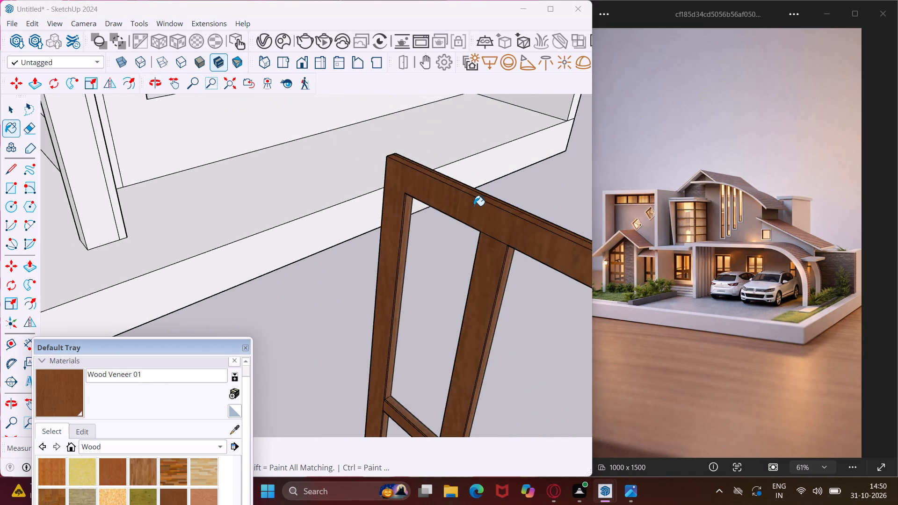
scroll(474, 206, "down", 11)
scroll(478, 384, "up", 10)
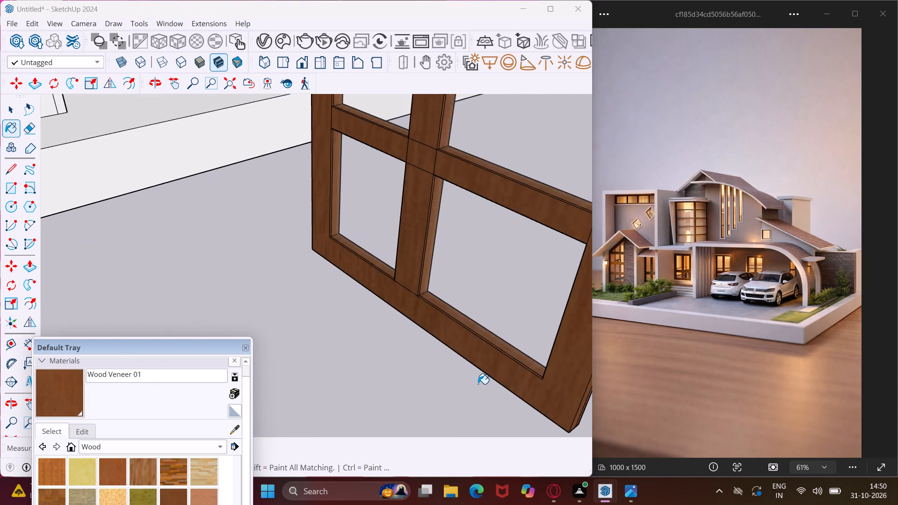
middle_click_drag(478, 384, 512, 351)
scroll(512, 351, "down", 18)
scroll(512, 351, "down", 6)
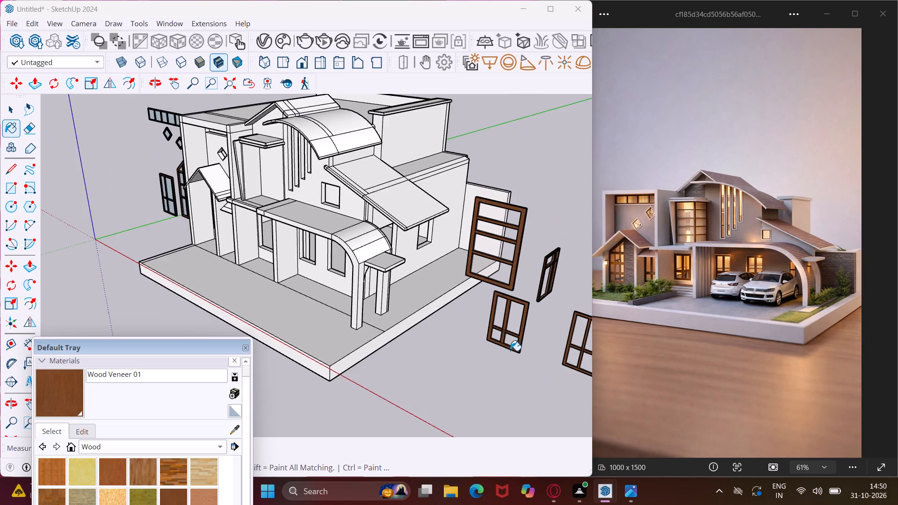
scroll(505, 351, "down", 6)
middle_click_drag(559, 370, 503, 329)
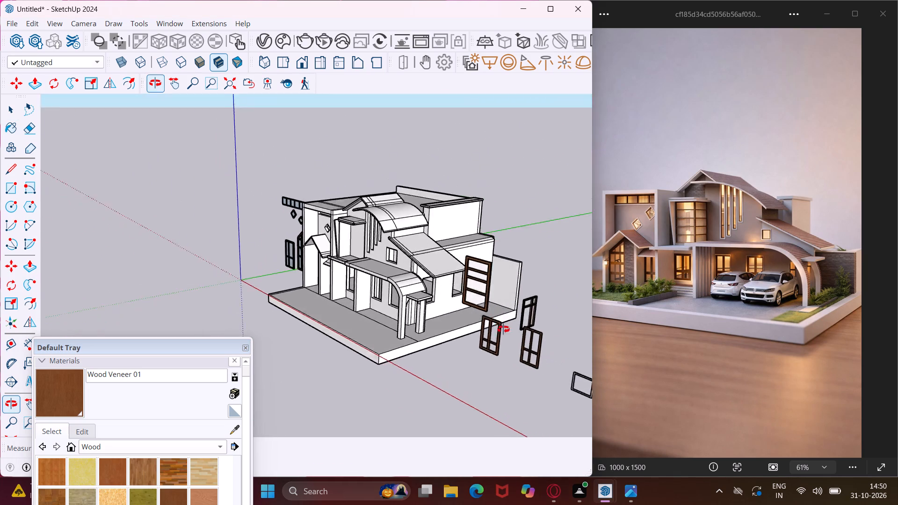
middle_click_drag(503, 329, 412, 271)
scroll(426, 277, "up", 5)
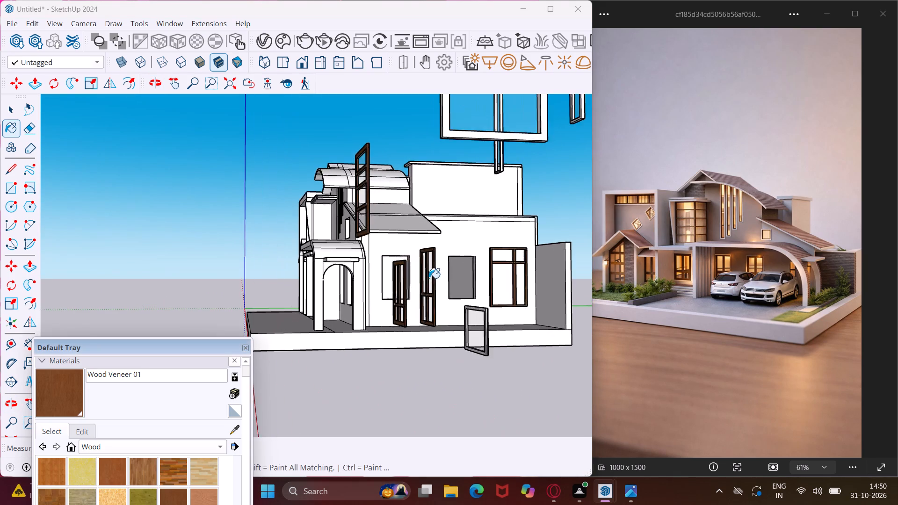
scroll(429, 278, "up", 12)
middle_click_drag(437, 292, 332, 280)
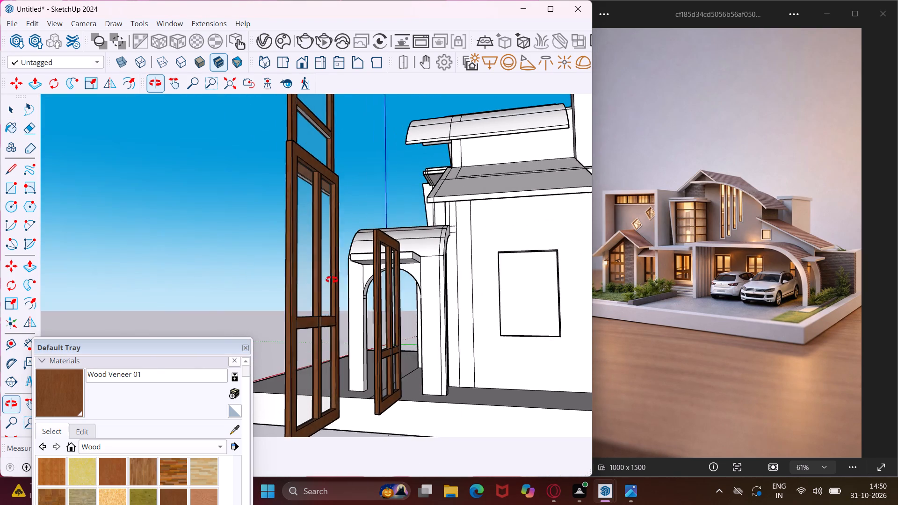
middle_click_drag(332, 280, 486, 257)
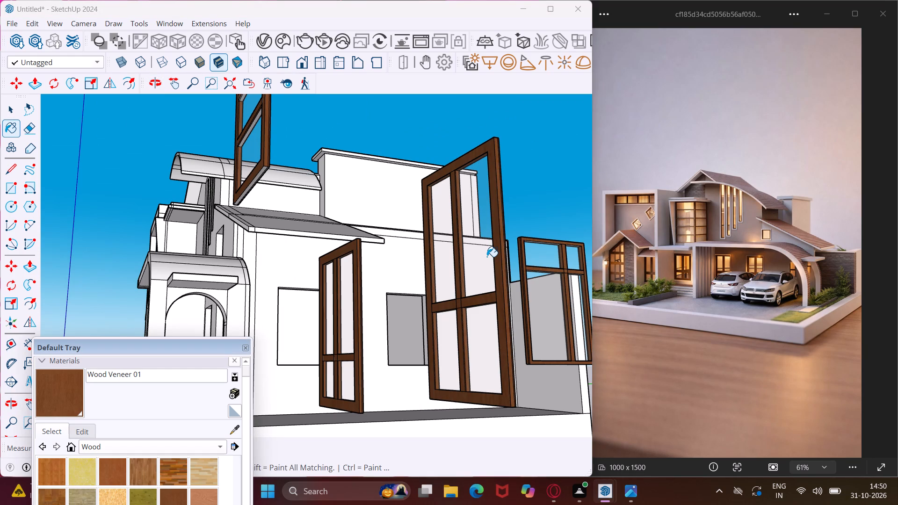
scroll(487, 256, "down", 5)
scroll(447, 258, "down", 5)
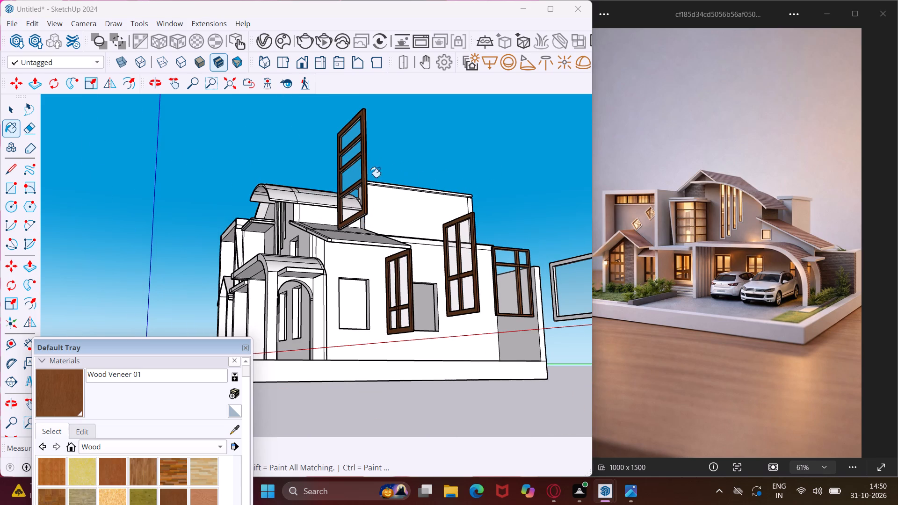
Paint the front underside strips of the tall window frame's top rail and crossbars with Wood Veneer 01.
scroll(353, 136, "up", 16)
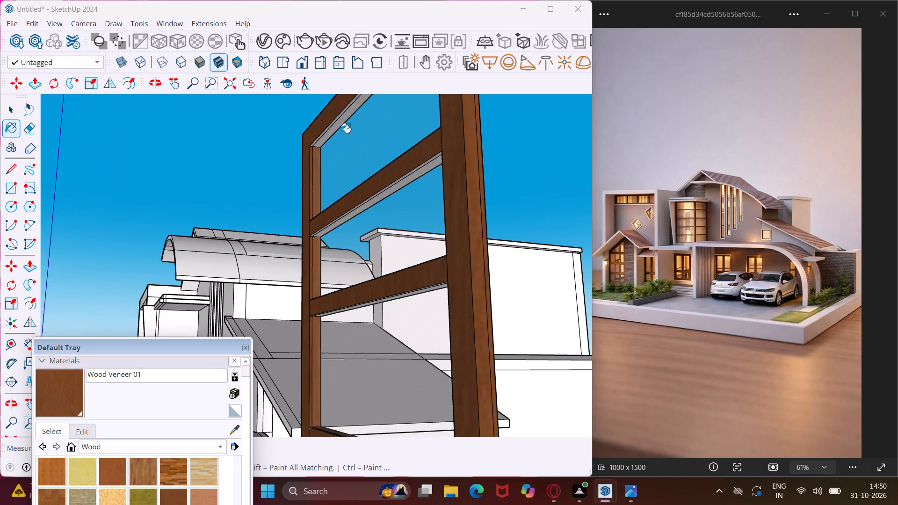
middle_click_drag(340, 133, 320, 122)
scroll(340, 133, "up", 8)
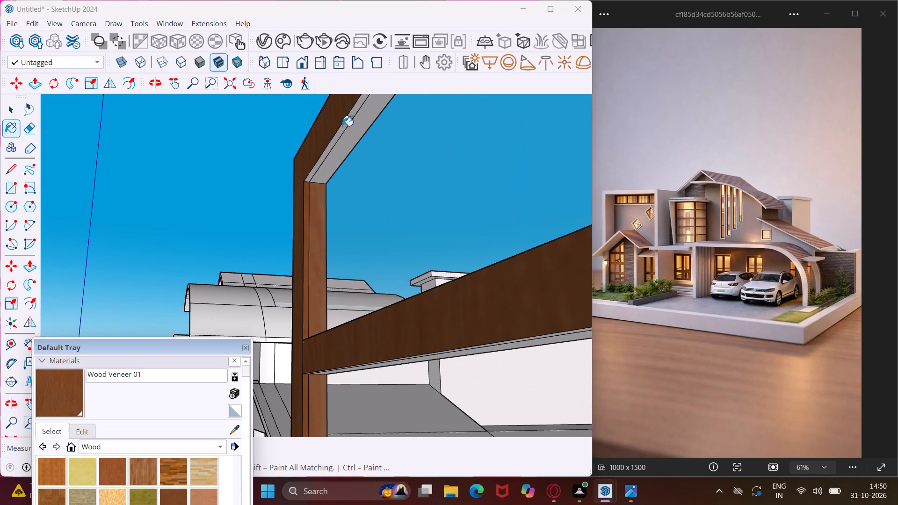
left_click(342, 126)
scroll(314, 116, "down", 5)
scroll(328, 152, "up", 6)
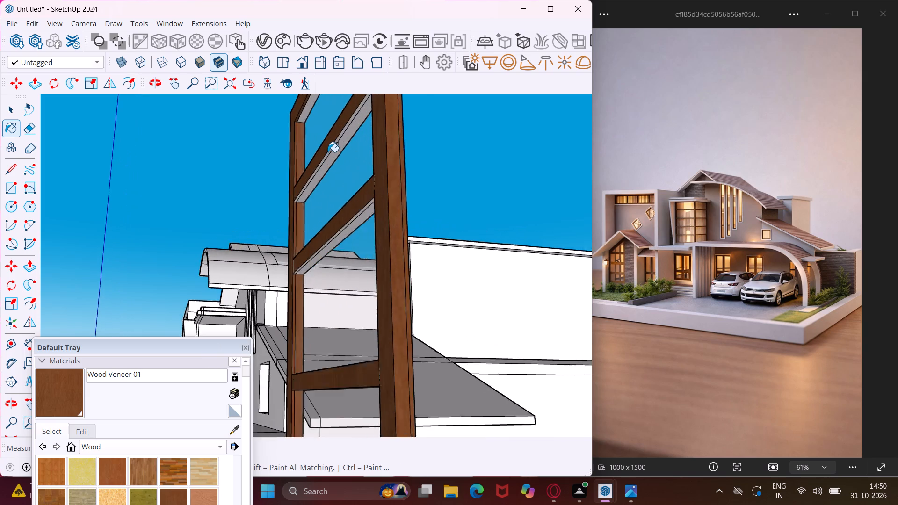
scroll(328, 152, "up", 8)
left_click(332, 149)
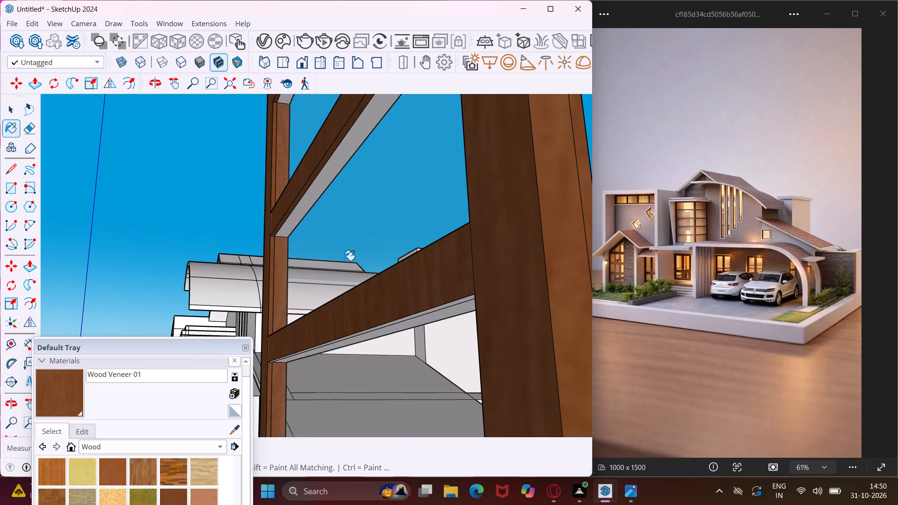
middle_click_drag(421, 313, 428, 225)
scroll(440, 295, "up", 2)
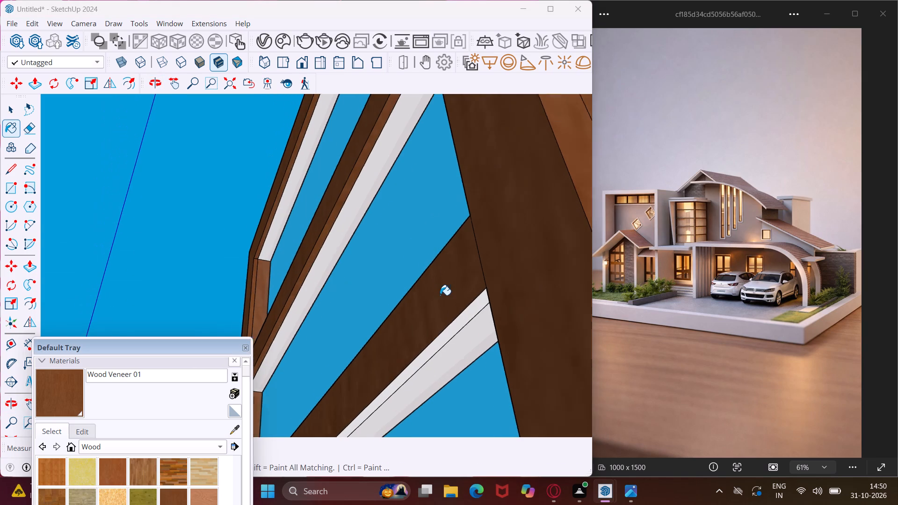
scroll(440, 295, "up", 1)
left_click(480, 310)
Paint the wide and narrow underside strips of the tall frame's bottom rail with Wood Veneer 01.
scroll(389, 254, "down", 6)
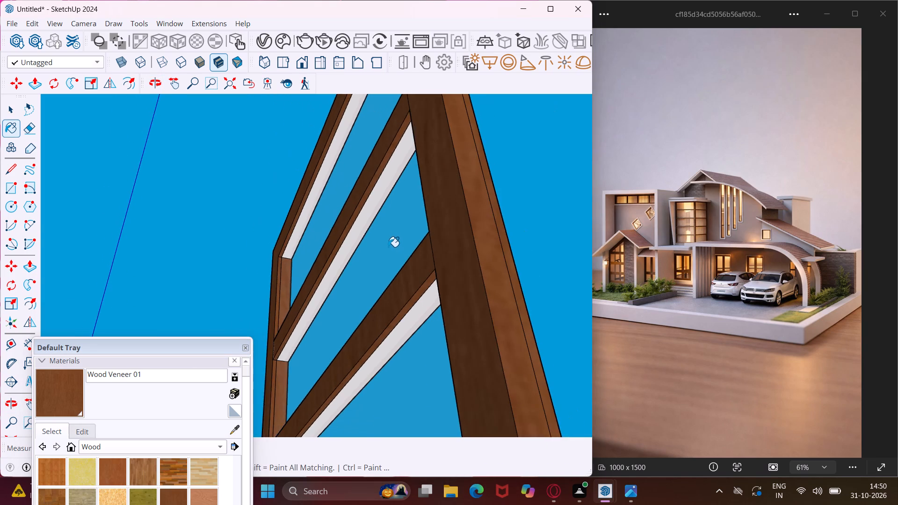
scroll(388, 245, "down", 16)
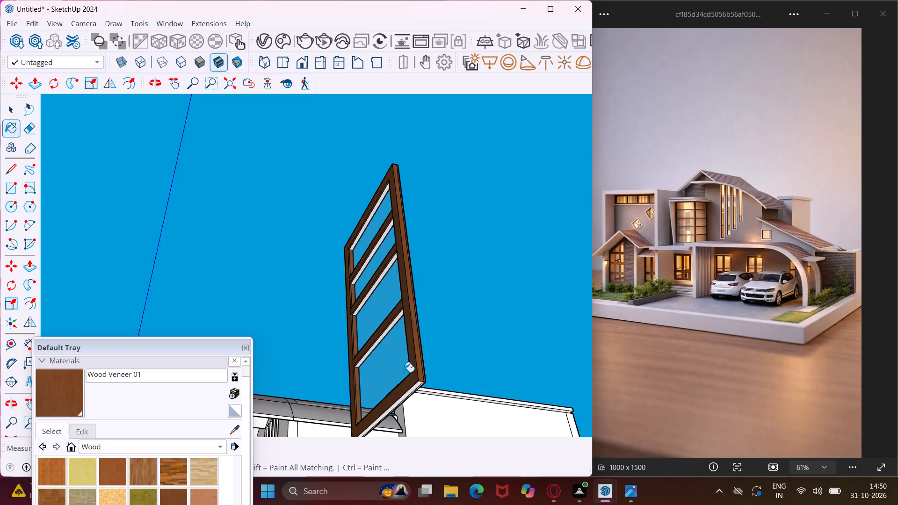
scroll(410, 395, "up", 4)
left_click(424, 319)
left_click(463, 301)
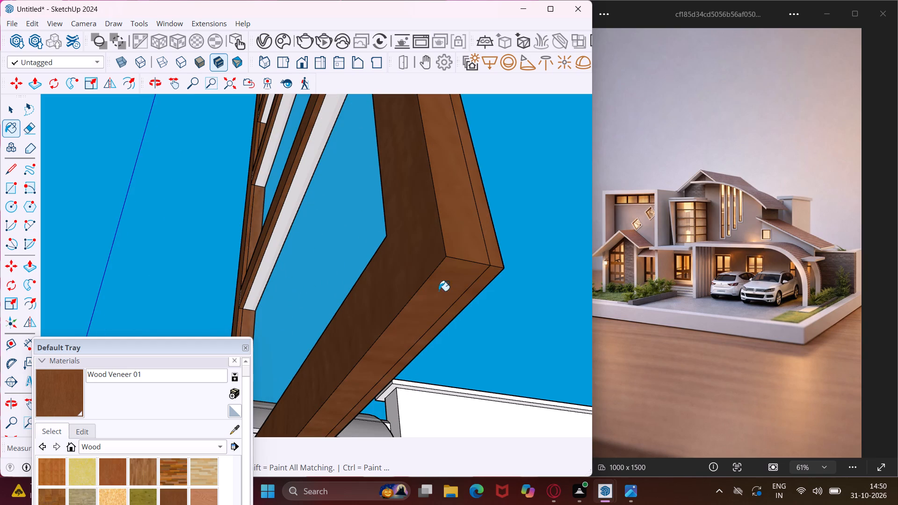
Paint the remaining wide underside strips of the tall frame's crossbars with Wood Veneer 01.
scroll(297, 156, "up", 4)
middle_click_drag(300, 155, 280, 161)
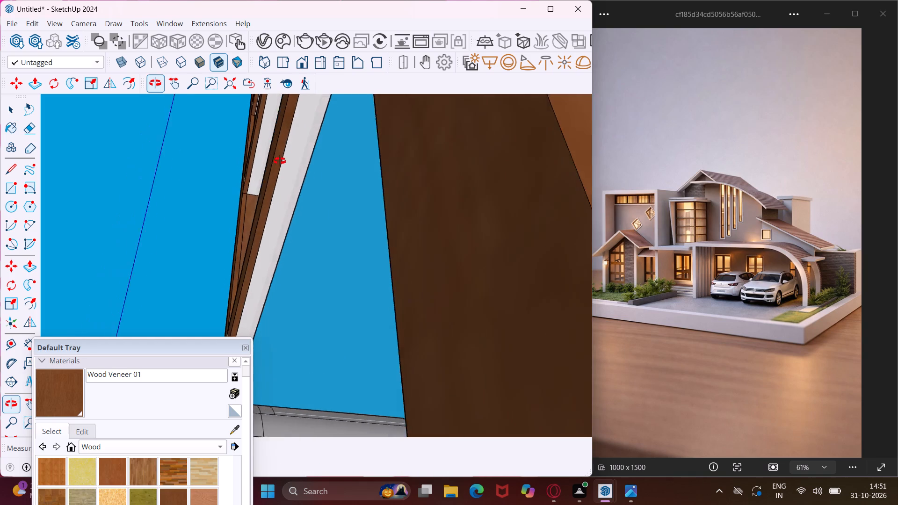
middle_click_drag(280, 161, 236, 174)
left_click(221, 172)
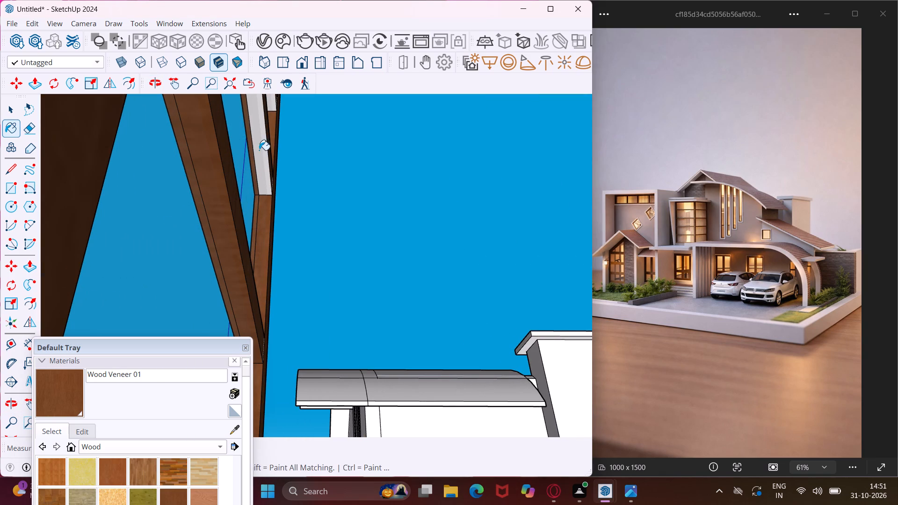
left_click(265, 136)
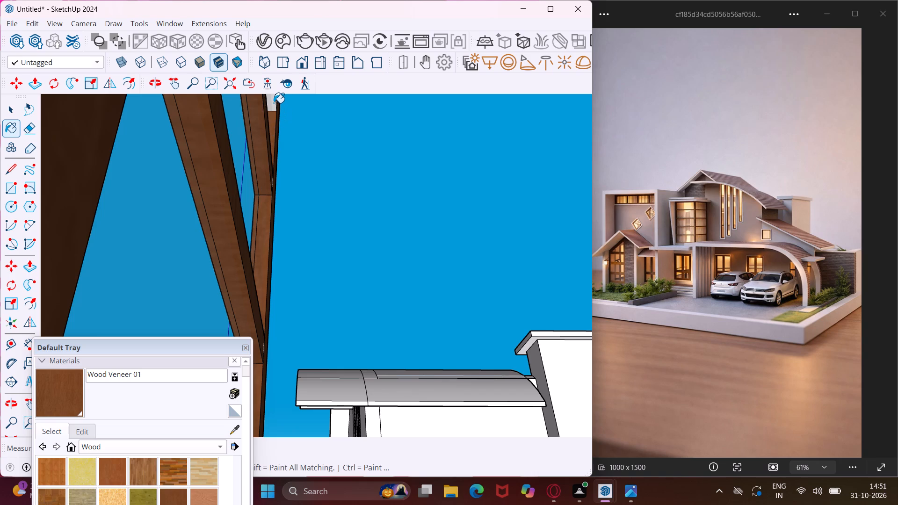
left_click(274, 103)
Paint the remaining underside strip of the tall frame's top rail with Wood Veneer 01.
scroll(281, 111, "down", 6)
middle_click_drag(277, 155, 248, 248)
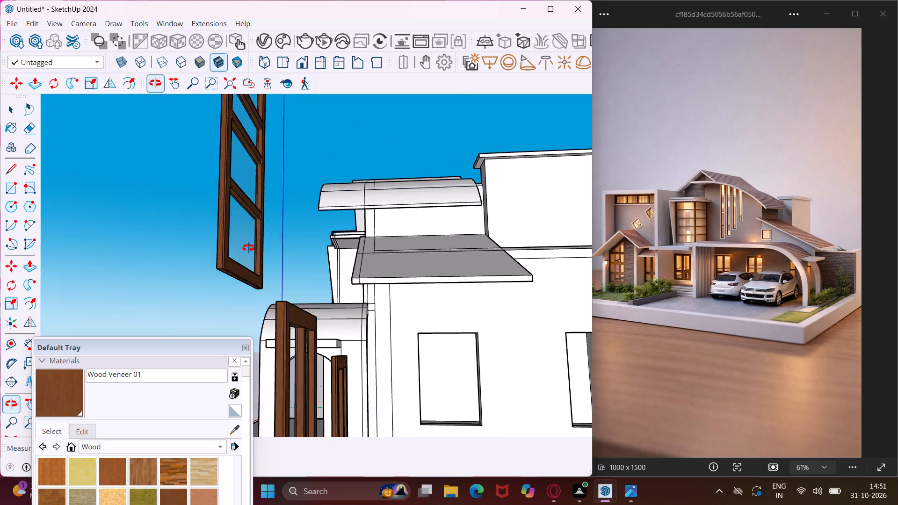
middle_click_drag(248, 248, 250, 327)
scroll(243, 111, "up", 8)
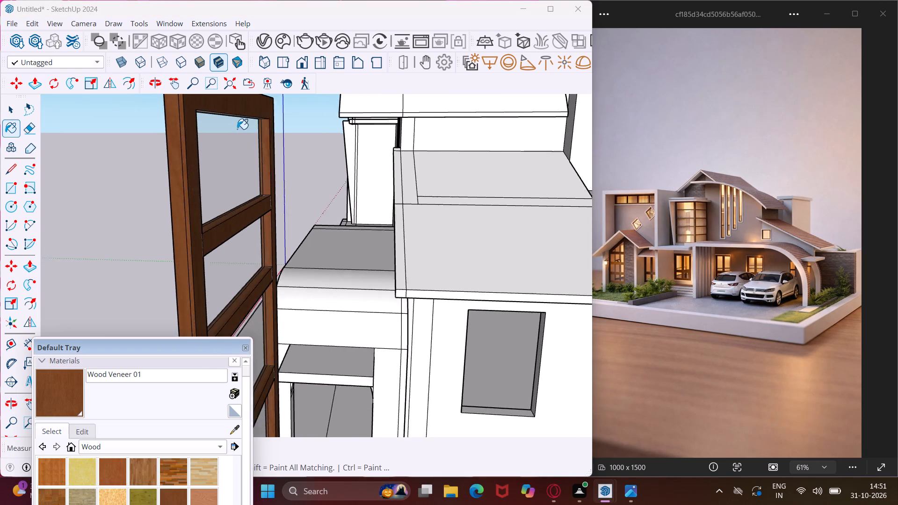
middle_click_drag(237, 126, 236, 73)
scroll(241, 109, "up", 8)
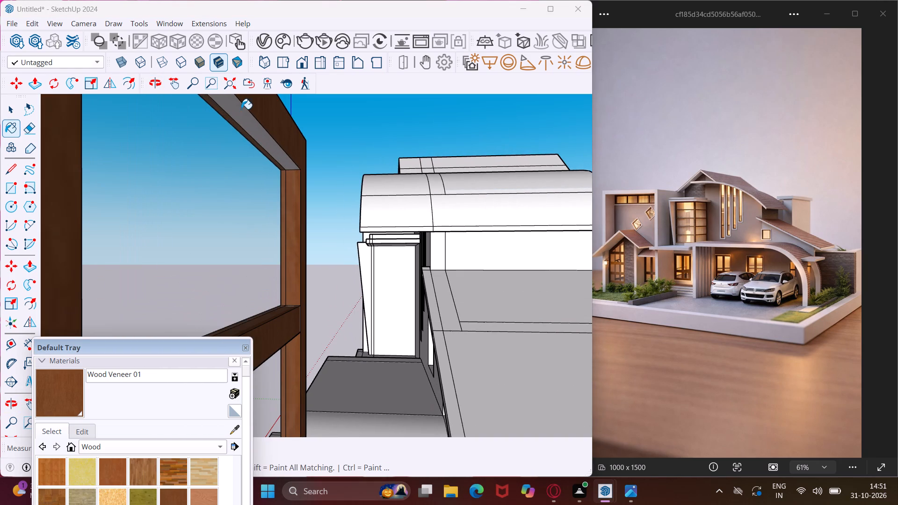
left_click(243, 106)
Paint the outer frame and uppermost crossbar front faces of the unpainted five-pane window with Wood Veneer 01.
scroll(247, 108, "down", 13)
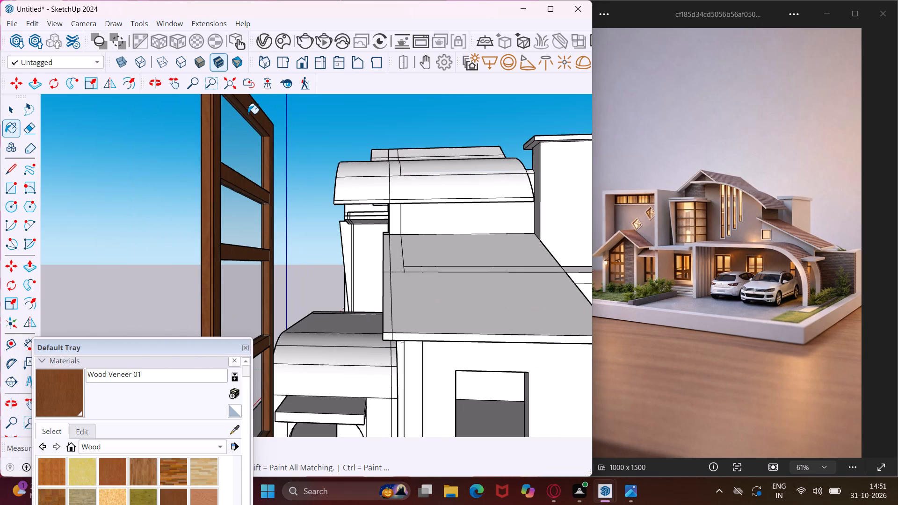
middle_click_drag(248, 114, 293, 180)
scroll(248, 114, "down", 1)
scroll(263, 181, "down", 4)
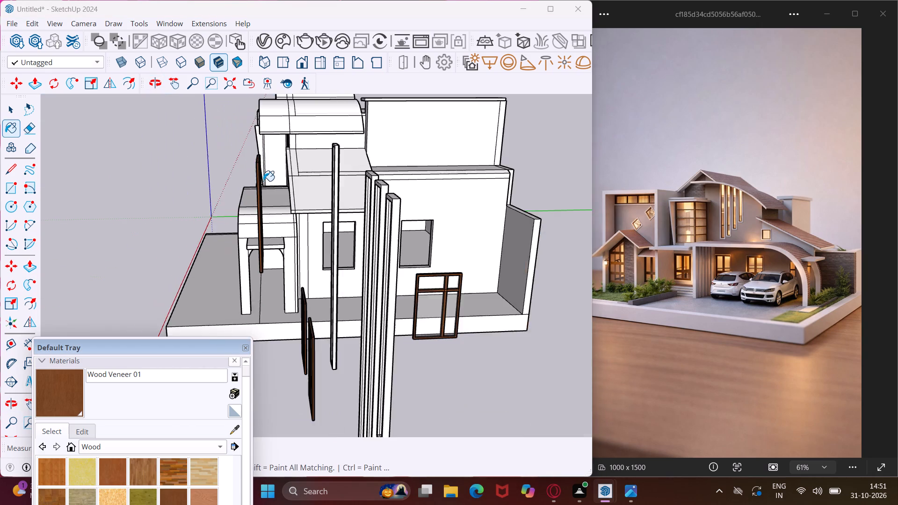
scroll(263, 181, "down", 6)
scroll(212, 279, "up", 1)
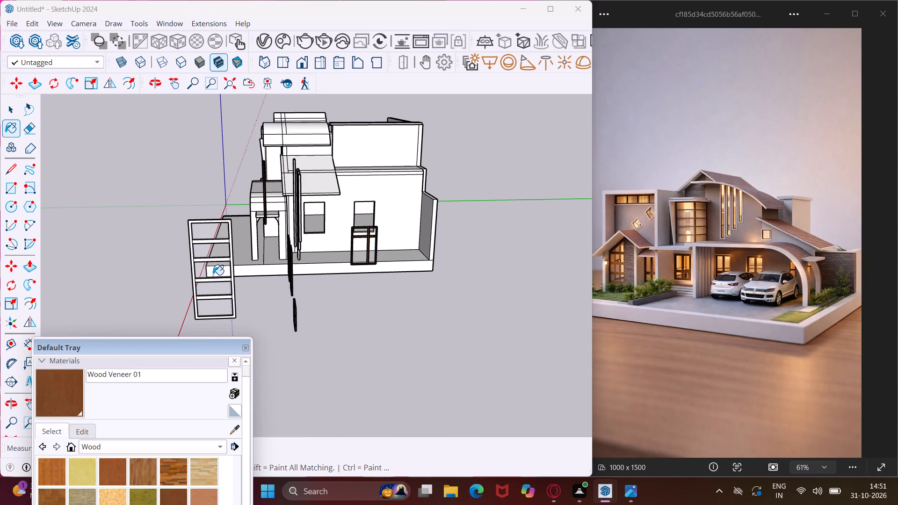
scroll(197, 232, "up", 6)
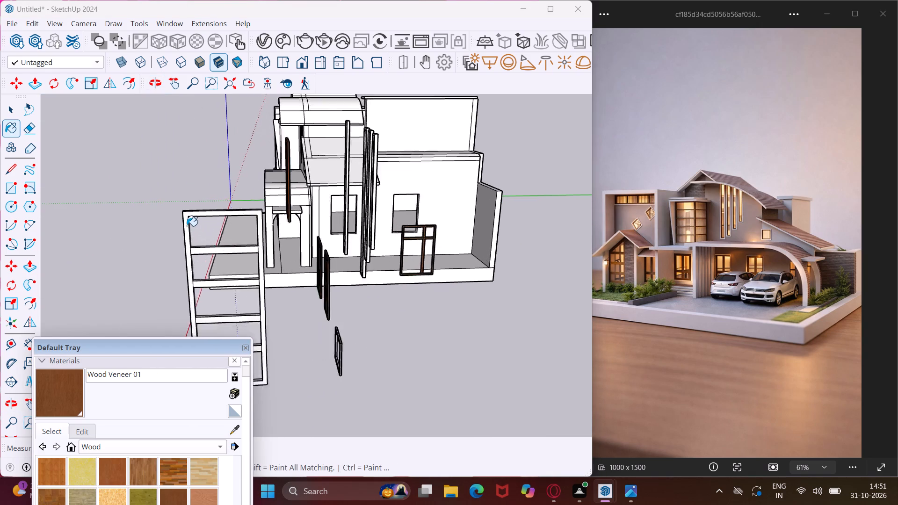
scroll(187, 226, "up", 13)
left_click(184, 221)
left_click(222, 318)
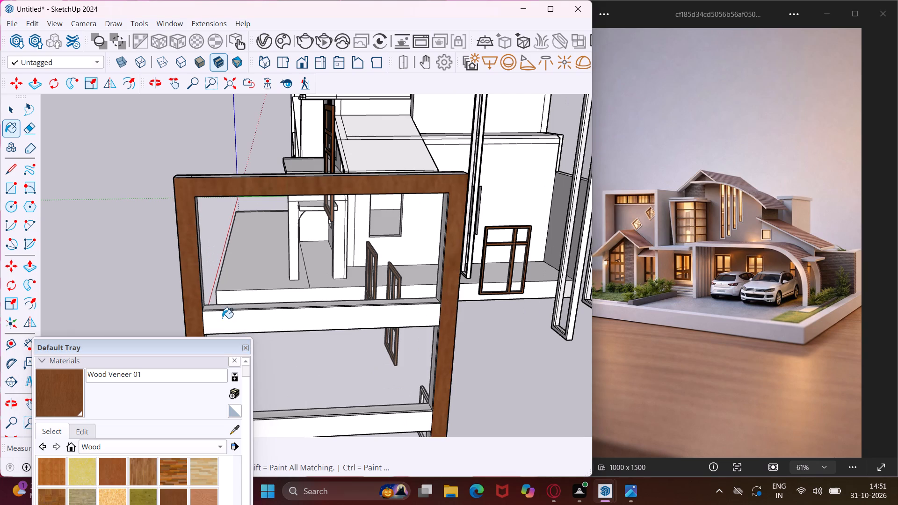
Paint the front faces of the five-pane window's three lower crossbars with Wood Veneer 01.
scroll(218, 249, "down", 19)
middle_click_drag(253, 288, 298, 261)
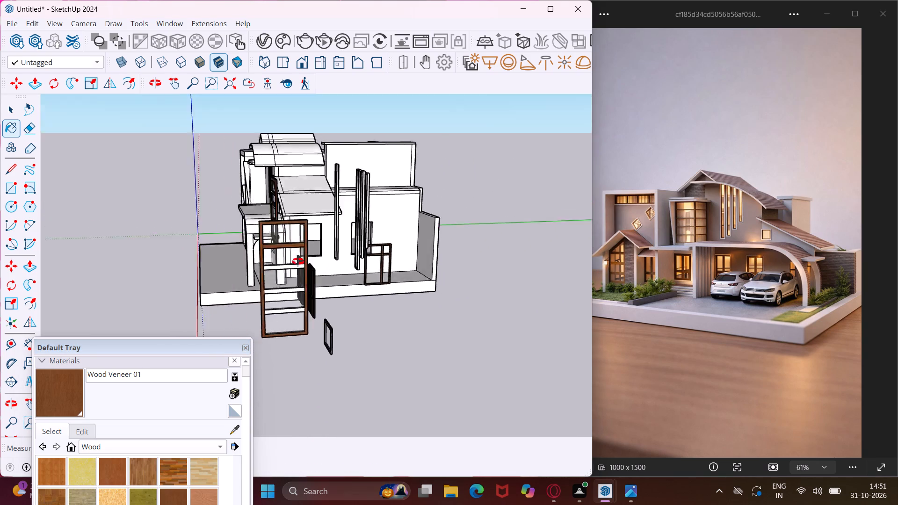
middle_click_drag(298, 261, 339, 235)
scroll(346, 222, "up", 14)
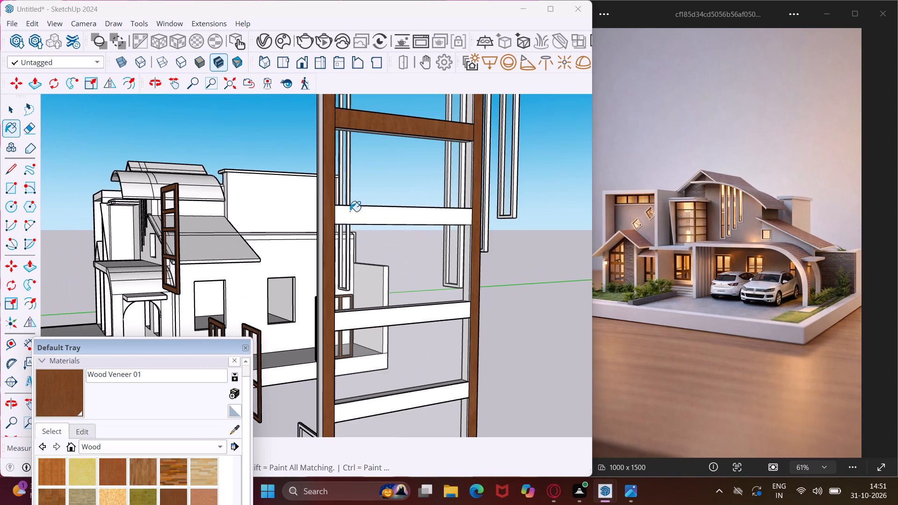
left_click(346, 214)
left_click(340, 321)
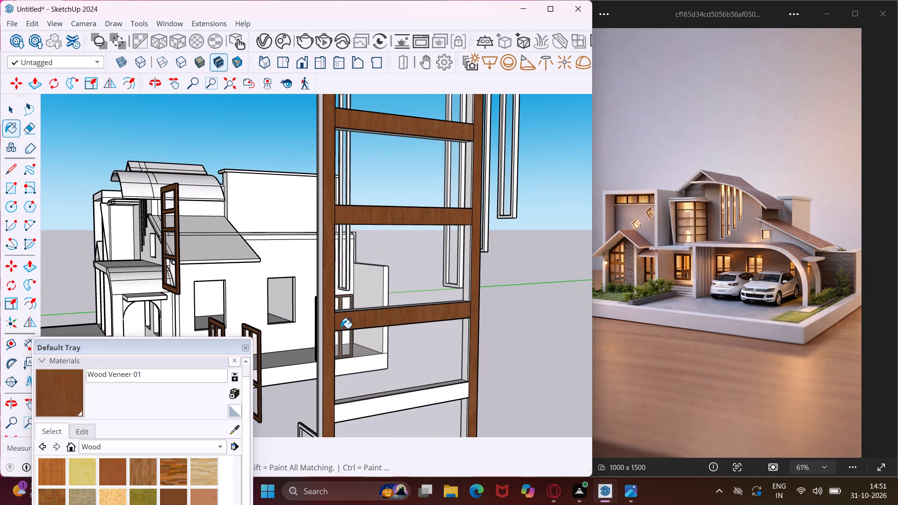
left_click(344, 411)
Paint the five-pane window's outer stile side strips and the outer frame's back face with Wood Veneer 01.
scroll(317, 315, "up", 4)
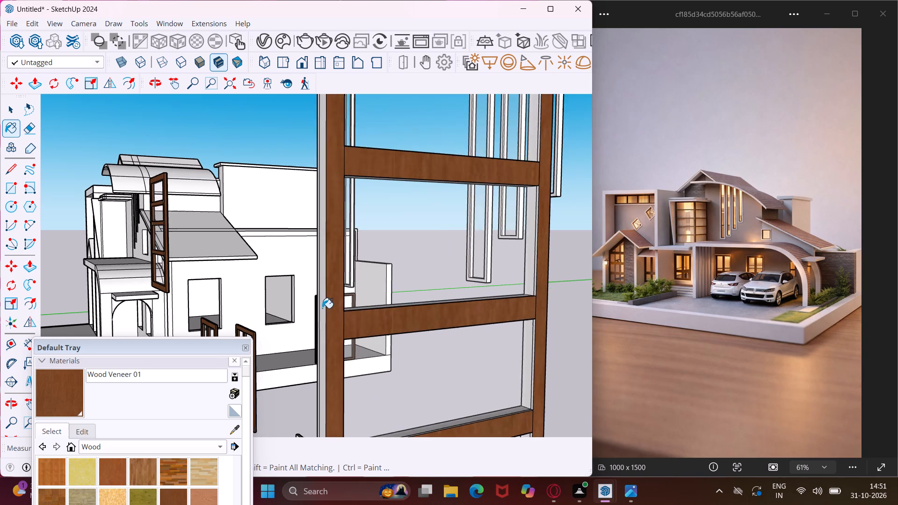
scroll(326, 306, "up", 4)
left_click(322, 295)
middle_click_drag(322, 295, 443, 334)
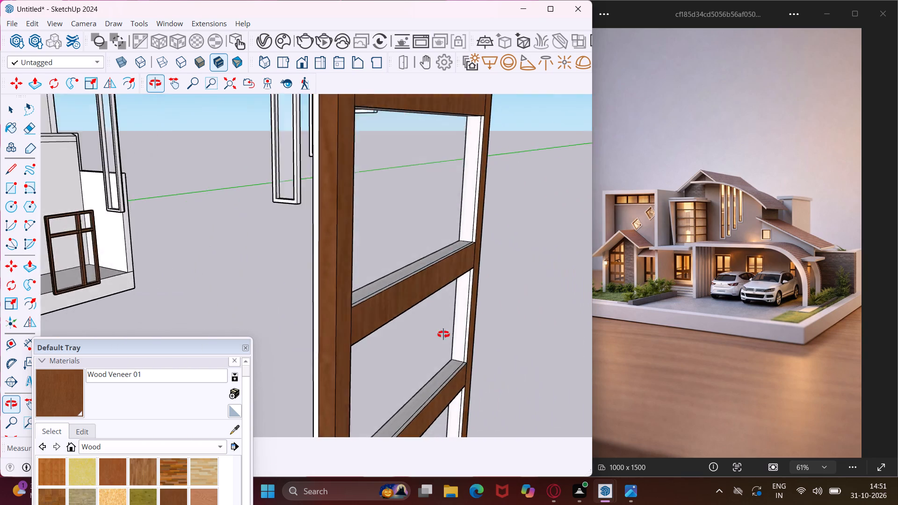
middle_click_drag(443, 334, 640, 332)
scroll(315, 281, "up", 3)
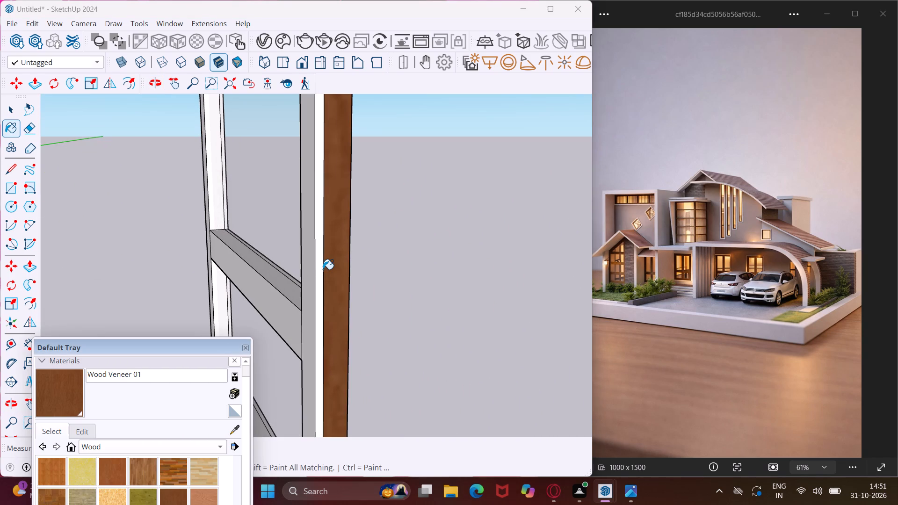
left_click(323, 269)
left_click(309, 270)
Paint the back faces of all four crossbars on the five-pane window with Wood Veneer 01.
left_click(290, 313)
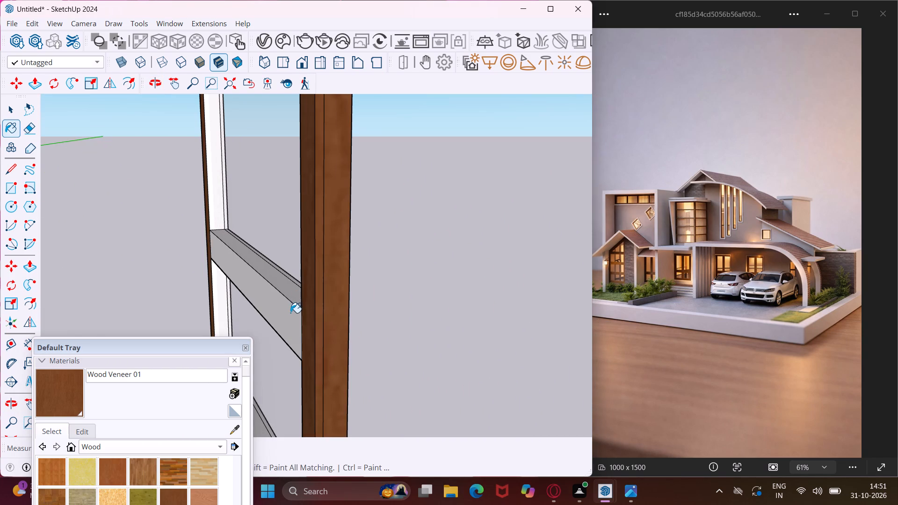
scroll(294, 299, "down", 10)
scroll(276, 182, "up", 3)
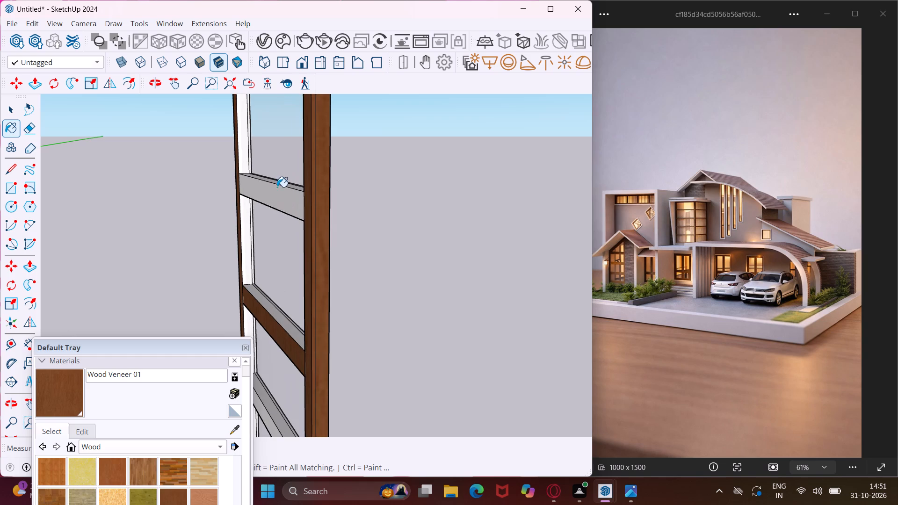
left_click(277, 191)
scroll(277, 191, "down", 5)
left_click(270, 108)
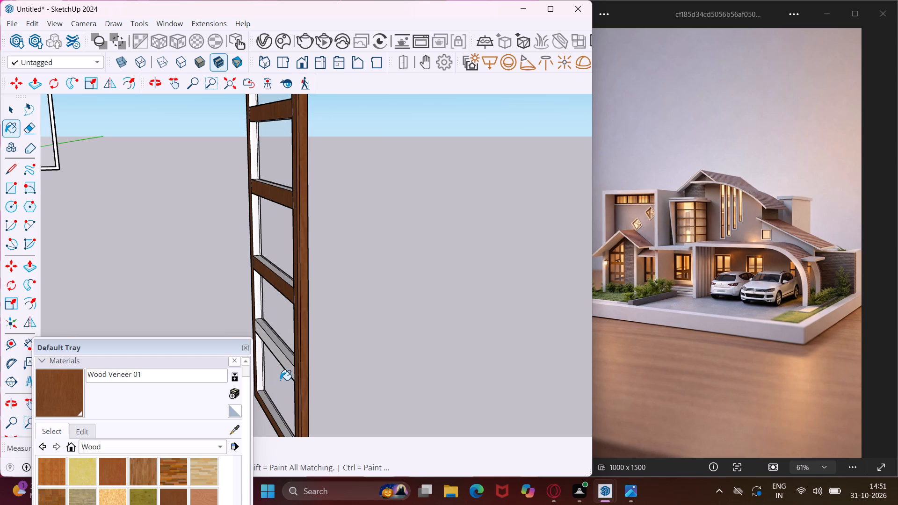
scroll(279, 375, "up", 7)
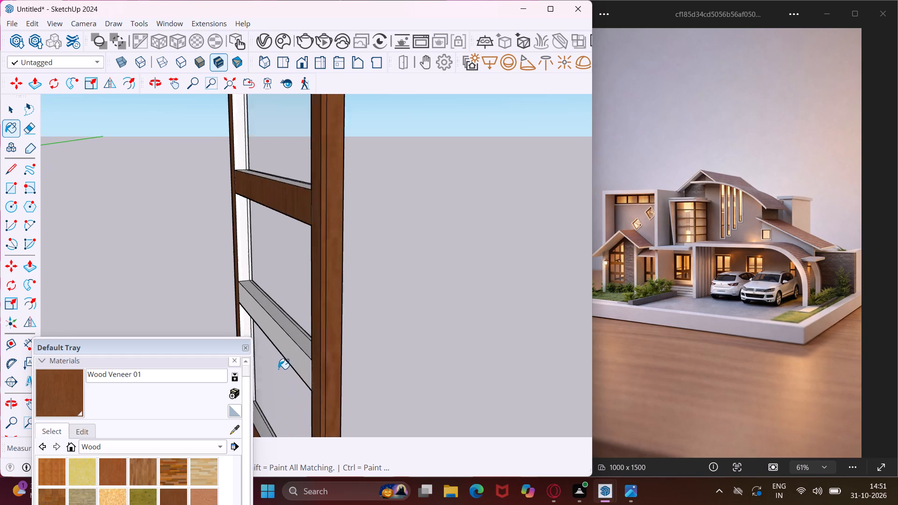
scroll(278, 369, "up", 1)
left_click(287, 347)
Paint the wide top strip of the five-pane window's lowest crossbar with Wood Veneer 01.
middle_click_drag(301, 346, 321, 376)
scroll(324, 361, "up", 2)
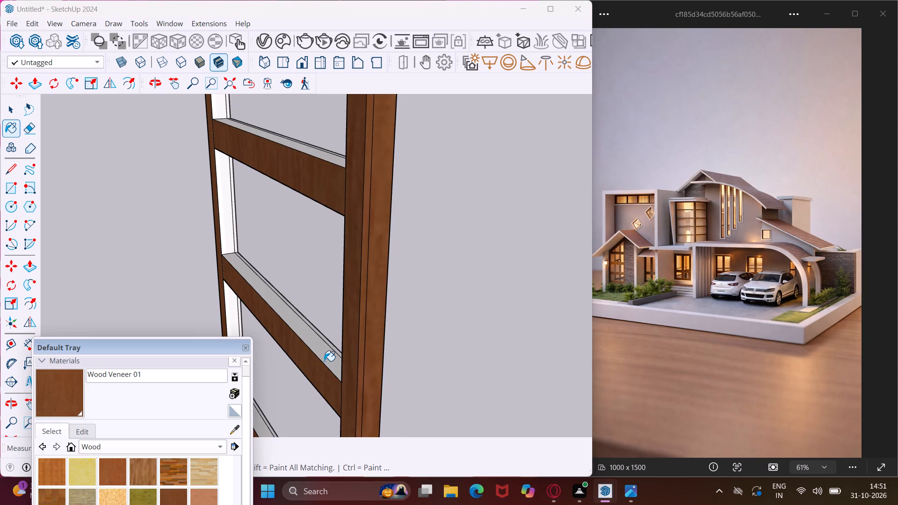
scroll(324, 361, "up", 2)
left_click(324, 361)
Paint the far stile's wide inner face in the two lowest panes of the five-pane window with Wood Veneer 01.
scroll(299, 359, "down", 4)
scroll(214, 223, "up", 4)
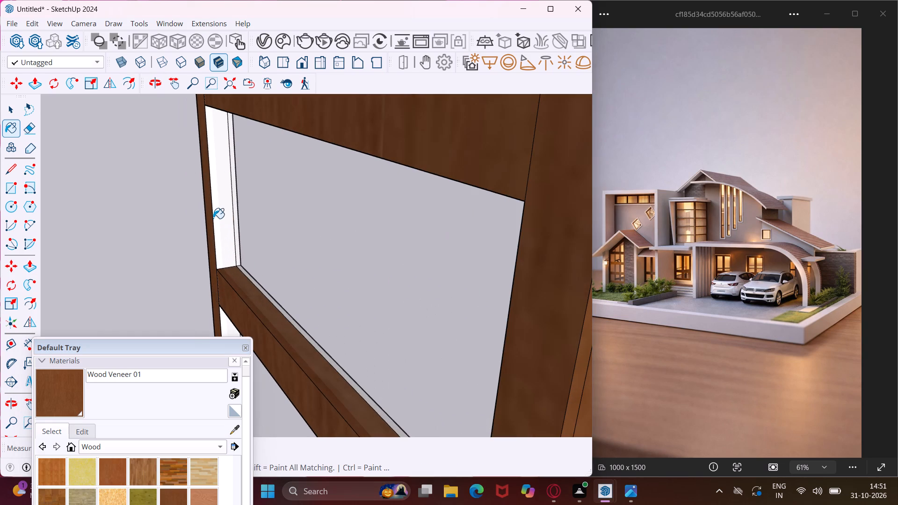
left_click(214, 207)
scroll(211, 213, "down", 10)
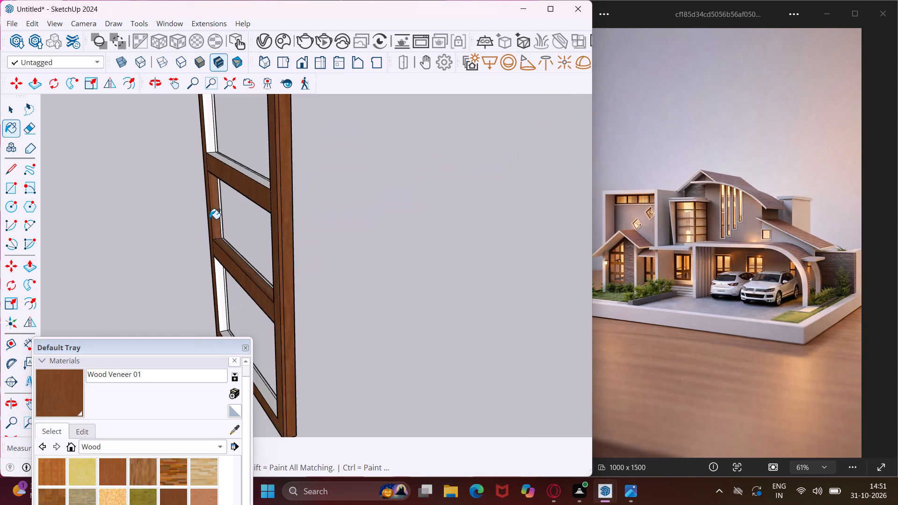
scroll(218, 290, "up", 13)
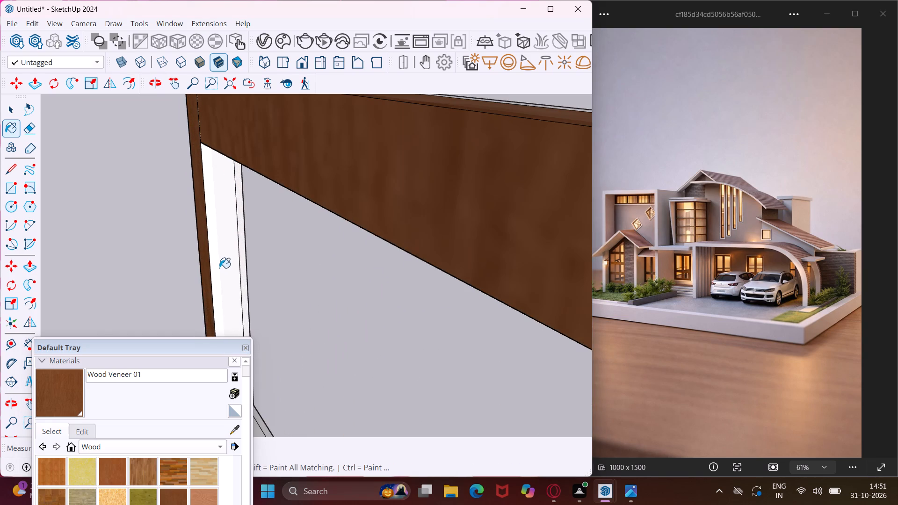
left_click(216, 266)
Paint the bottom rail's wide top strip and the opposite stile's wide inner face in the five-pane window's lowest pane with Wood Veneer 01.
scroll(206, 204, "down", 16)
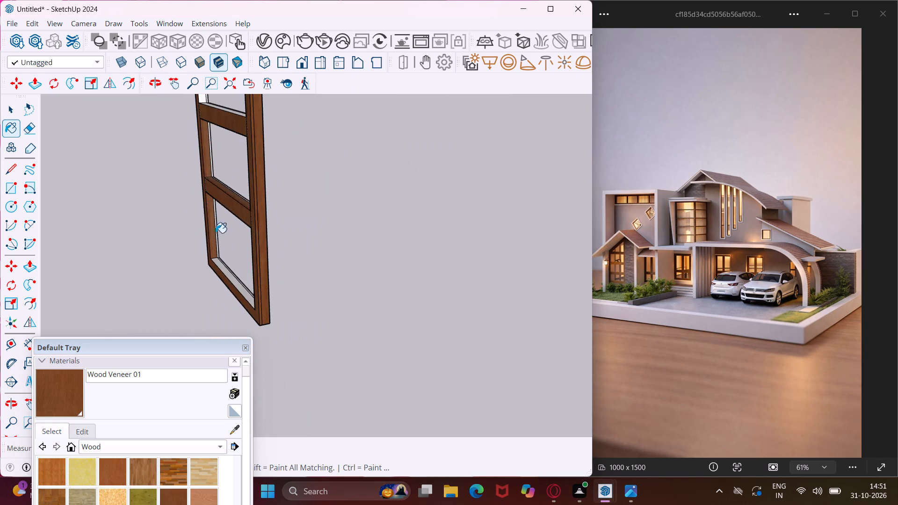
scroll(244, 311, "up", 14)
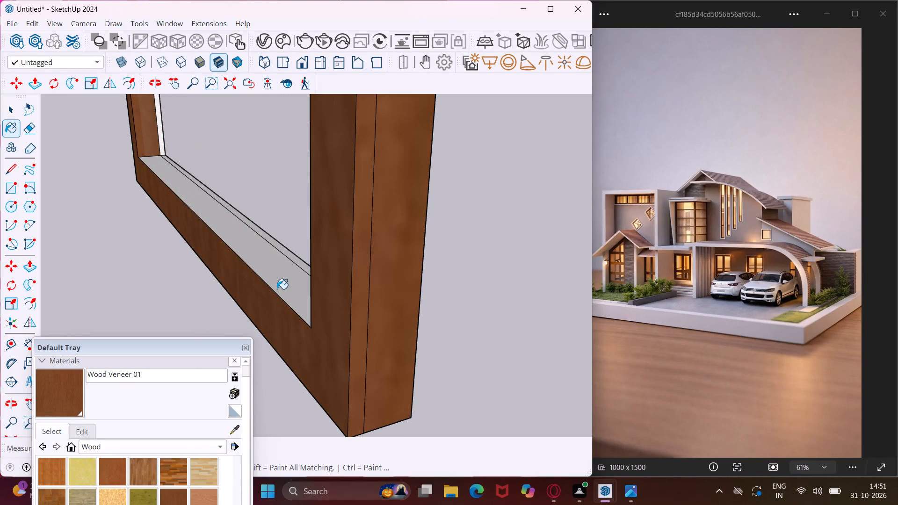
left_click(277, 289)
middle_click_drag(277, 296, 482, 331)
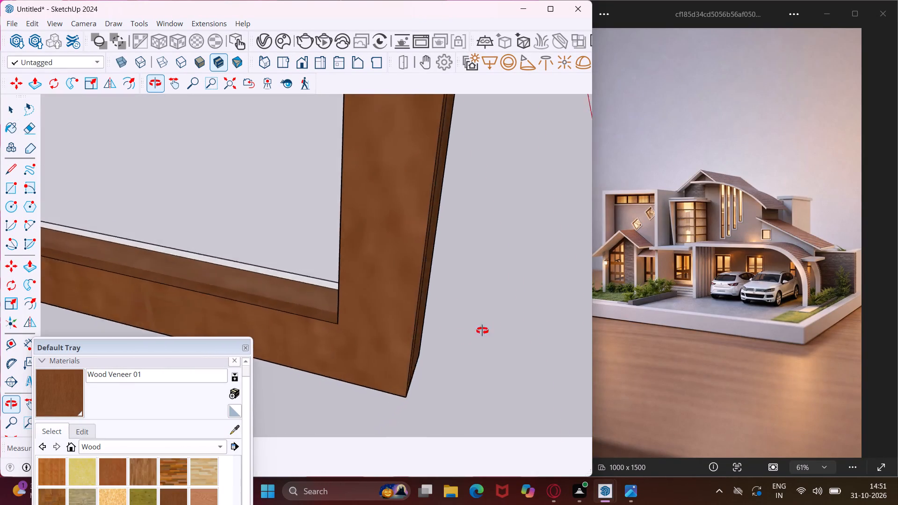
middle_click_drag(482, 331, 684, 281)
left_click(344, 243)
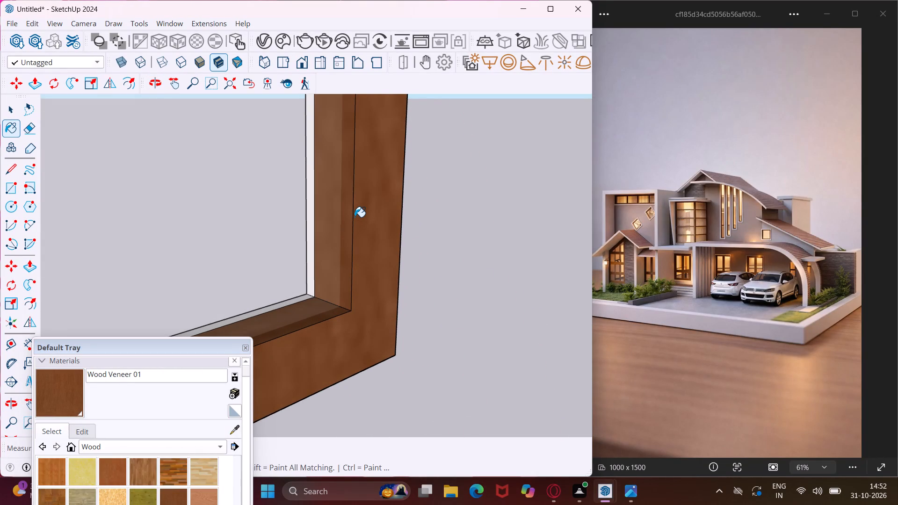
Paint both strips of the remaining unpainted outer stile side on the five-pane window with Wood Veneer 01.
scroll(336, 239, "down", 10)
middle_click_drag(340, 228, 385, 336)
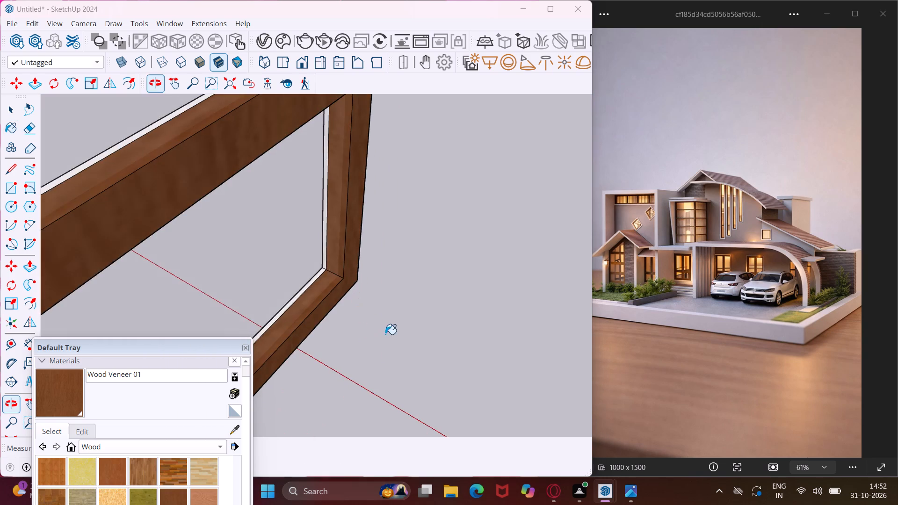
scroll(388, 275, "down", 5)
scroll(253, 221, "up", 3)
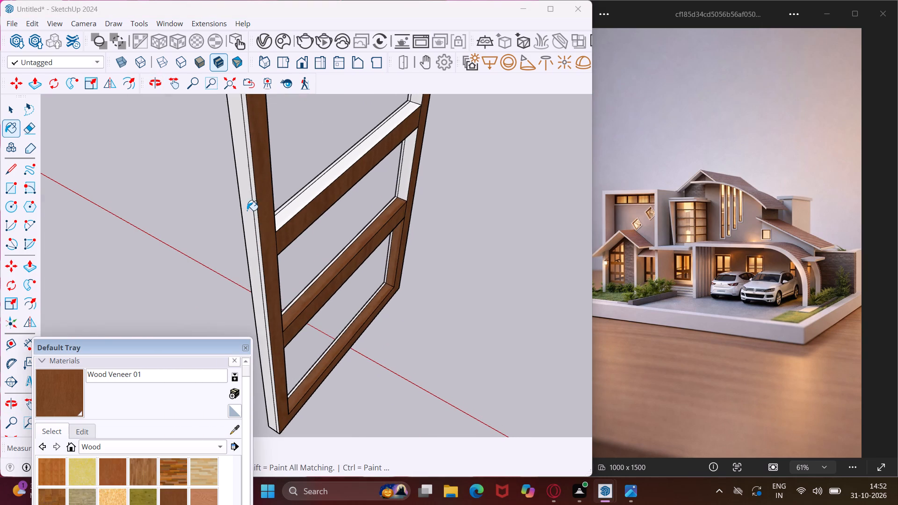
left_click(246, 209)
scroll(256, 204, "up", 4)
left_click(251, 195)
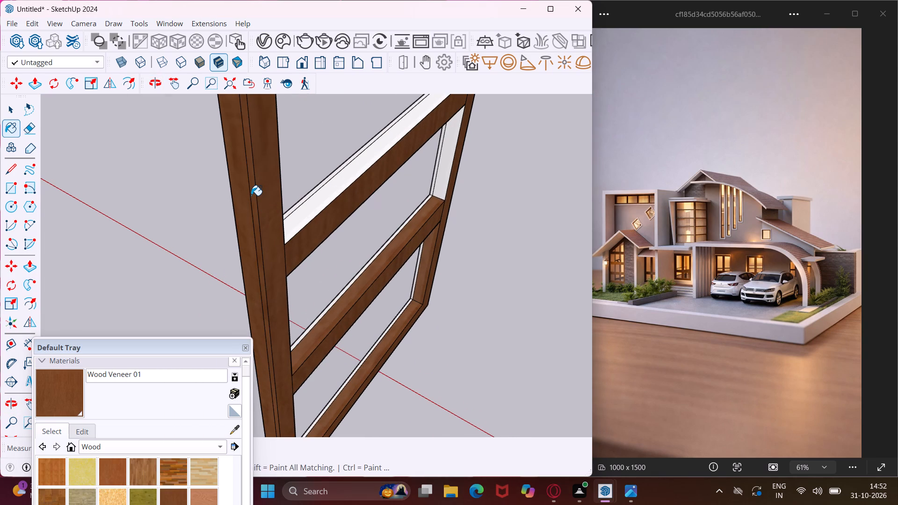
Paint the second-lowest crossbar's wide top strip and the far stile's inner face just below it with Wood Veneer 01.
scroll(316, 219, "up", 4)
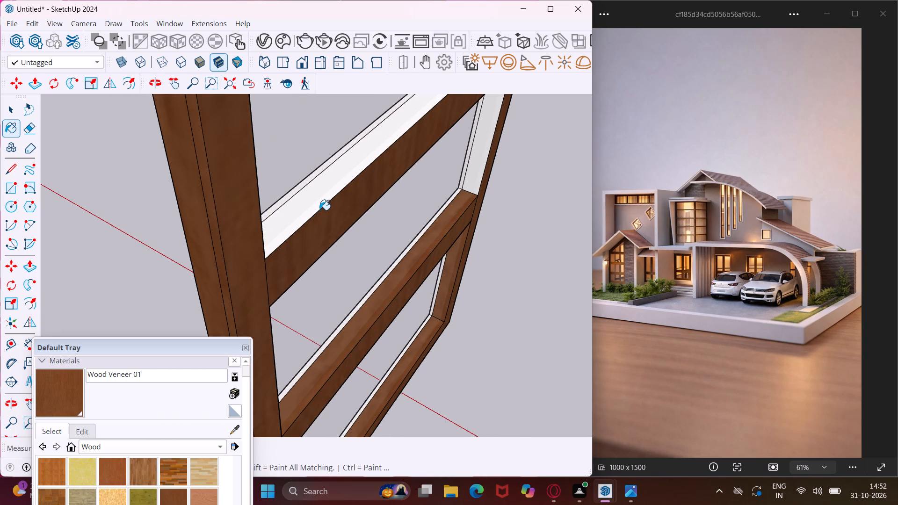
left_click(319, 209)
left_click(324, 201)
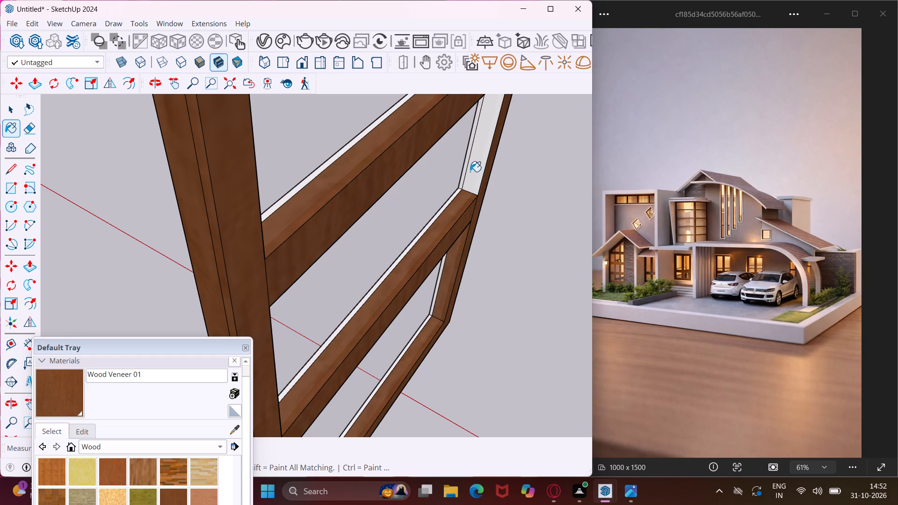
left_click(486, 152)
scroll(419, 280, "down", 5)
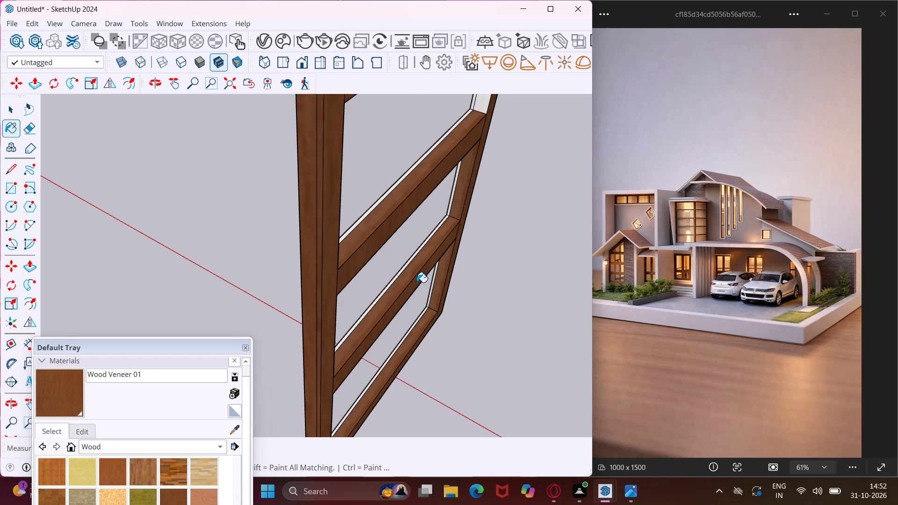
Paint the two upper crossbars' wide top strips and the far stile's inner faces in the third and fourth panes from the bottom with Wood Veneer 01.
scroll(417, 283, "down", 5)
scroll(454, 137, "down", 10)
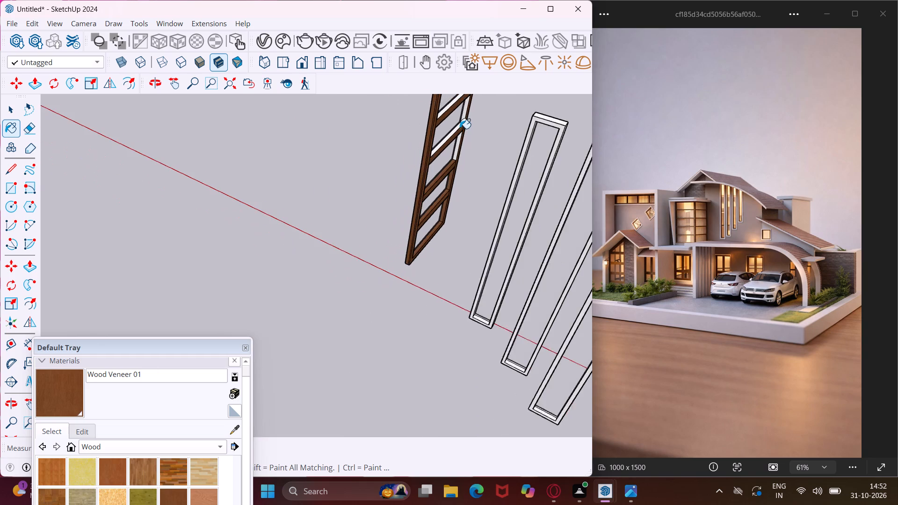
scroll(467, 105, "up", 13)
left_click(467, 105)
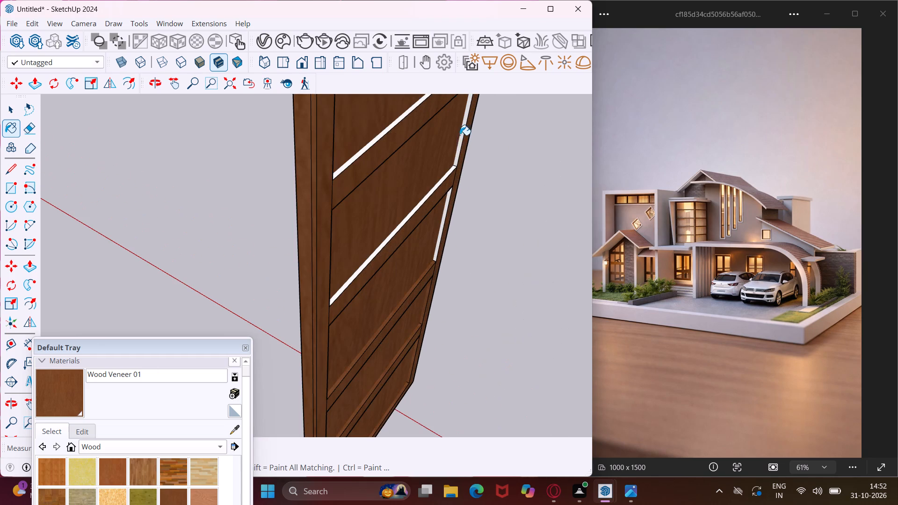
key("ctrl+z")
scroll(454, 152, "up", 5)
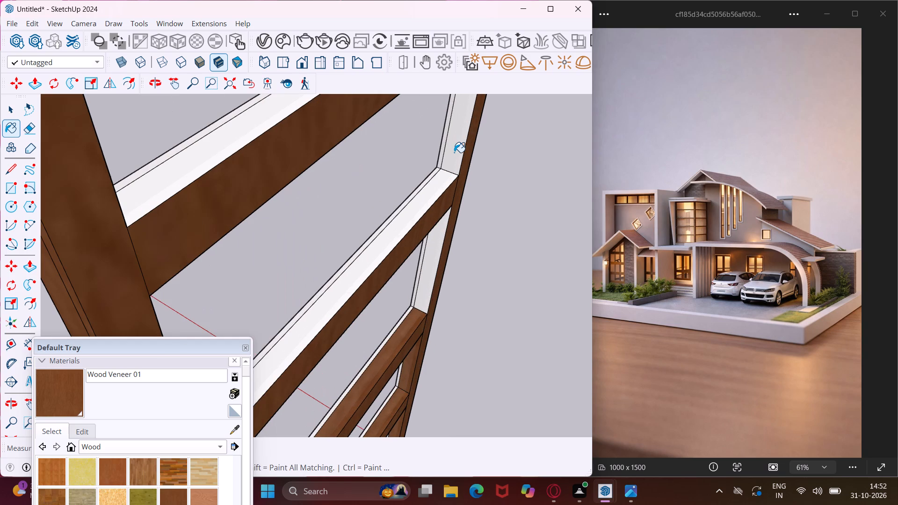
left_click(465, 133)
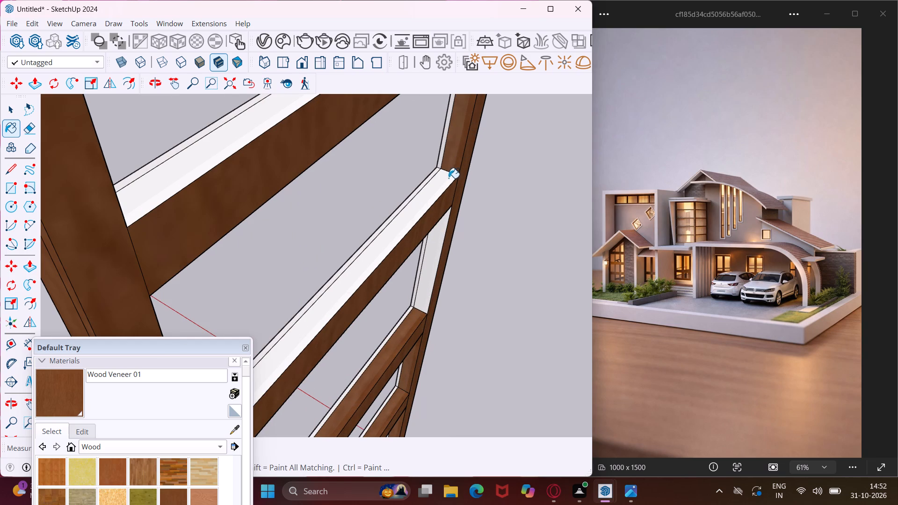
left_click(448, 183)
left_click(442, 242)
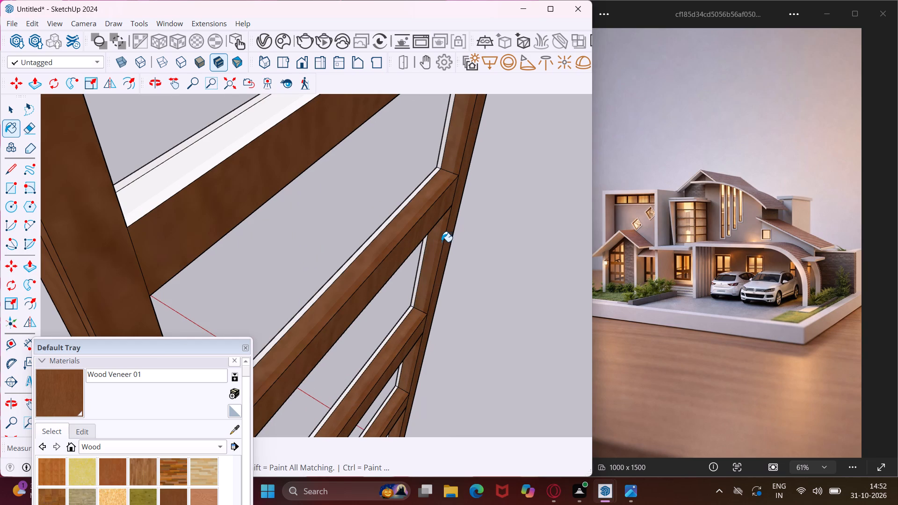
left_click(240, 145)
Paint the five-pane window's outer top face, including both strips and the end corner pieces, with Wood Veneer 01.
middle_click_drag(244, 147, 220, 177)
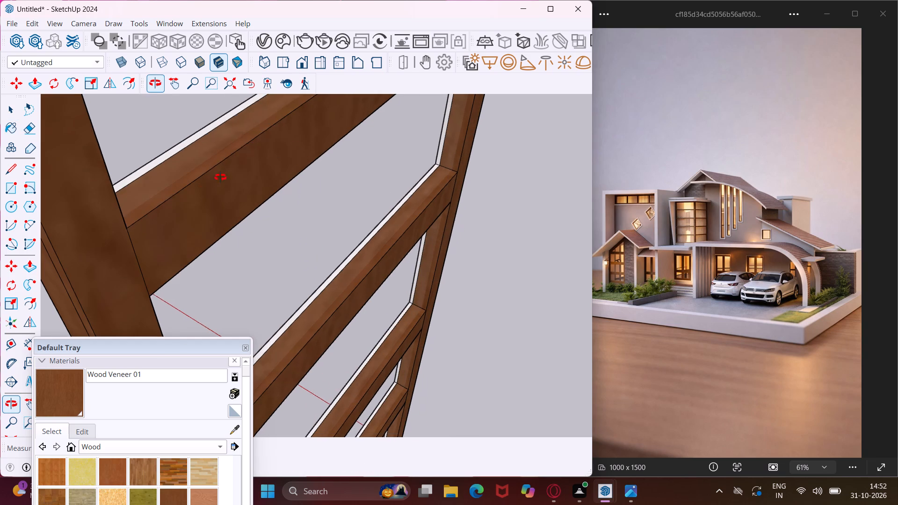
middle_click_drag(220, 177, 102, 224)
scroll(95, 221, "down", 9)
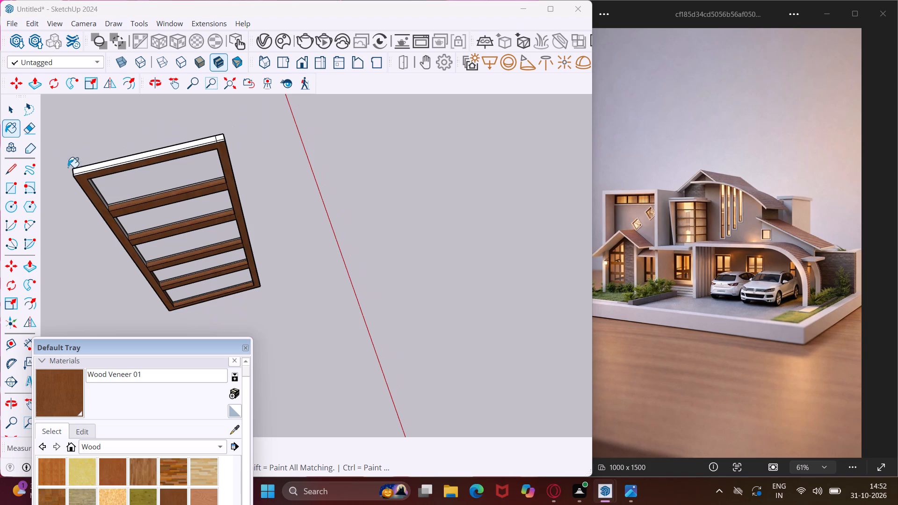
scroll(62, 166, "up", 9)
scroll(130, 183, "down", 4)
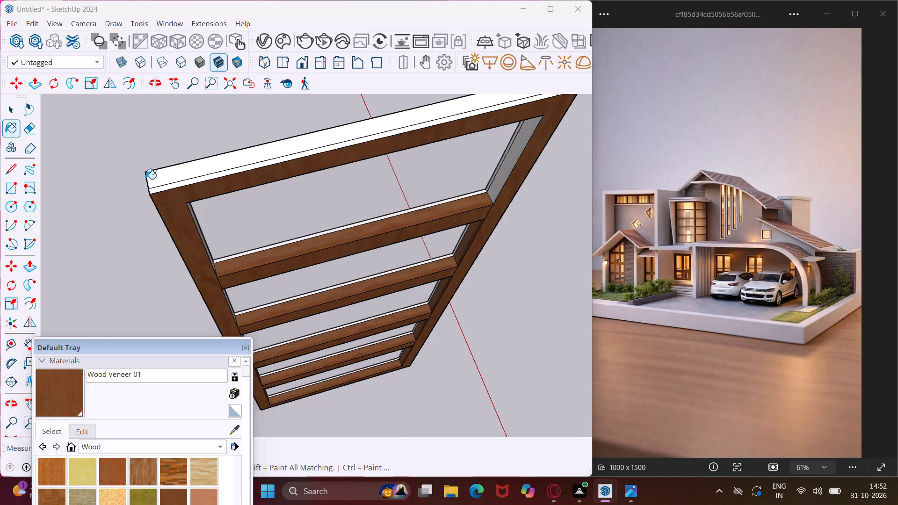
left_click(145, 179)
left_click(161, 185)
left_click(161, 188)
scroll(152, 190, "down", 3)
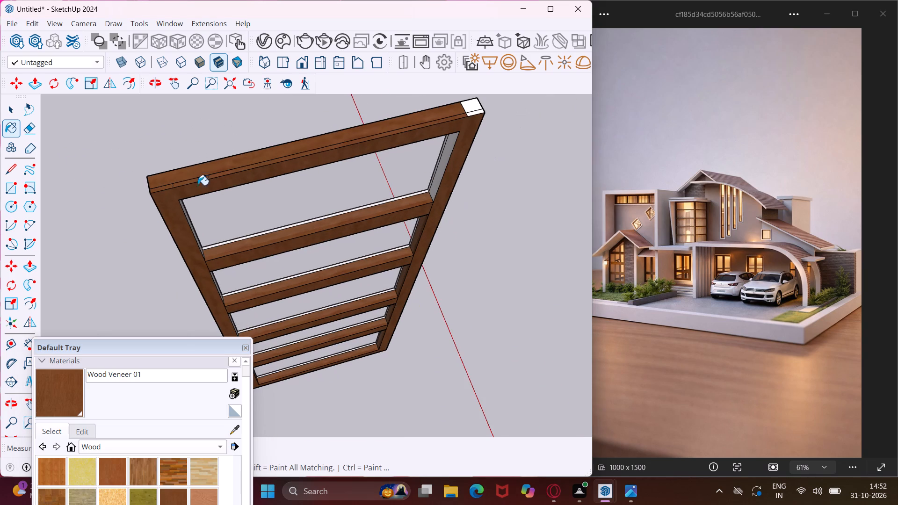
scroll(421, 134, "up", 3)
left_click(491, 102)
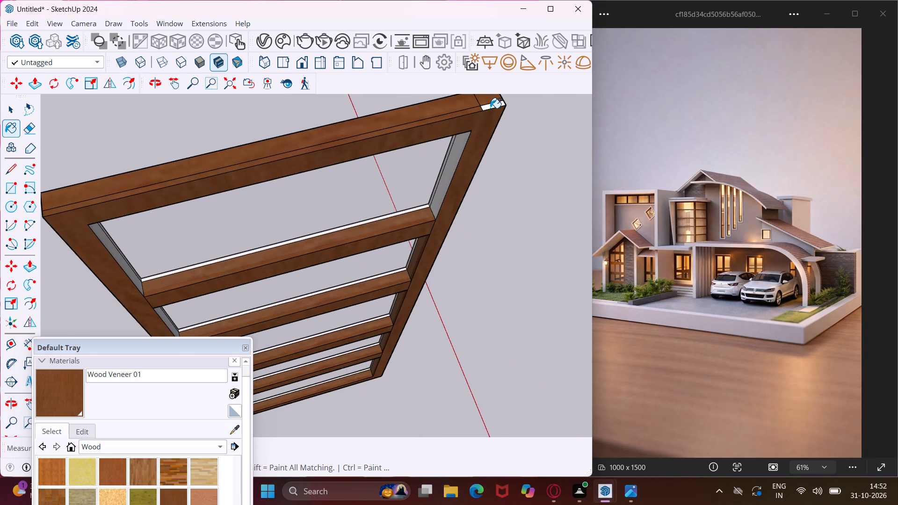
left_click(490, 108)
Paint the stile's remaining wide inner face in the five-pane window's topmost pane with Wood Veneer 01.
middle_click_drag(490, 116, 306, 121)
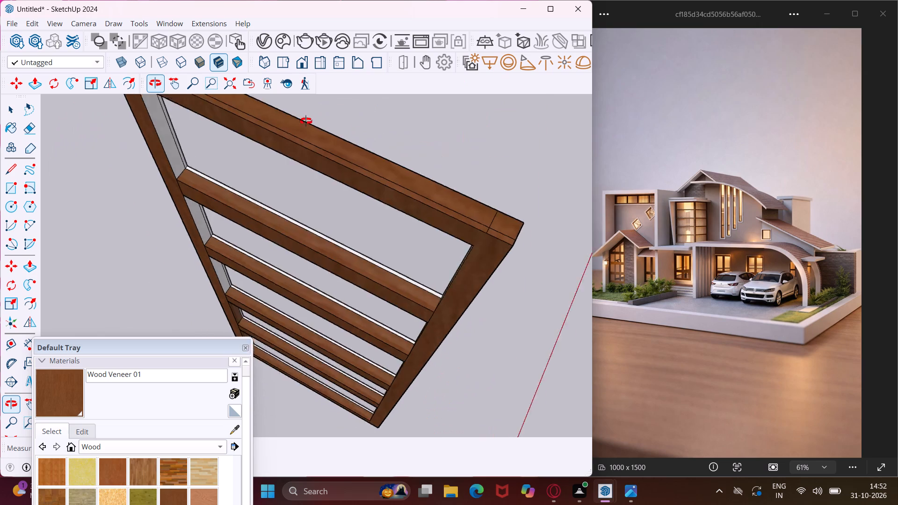
middle_click_drag(306, 121, 610, 39)
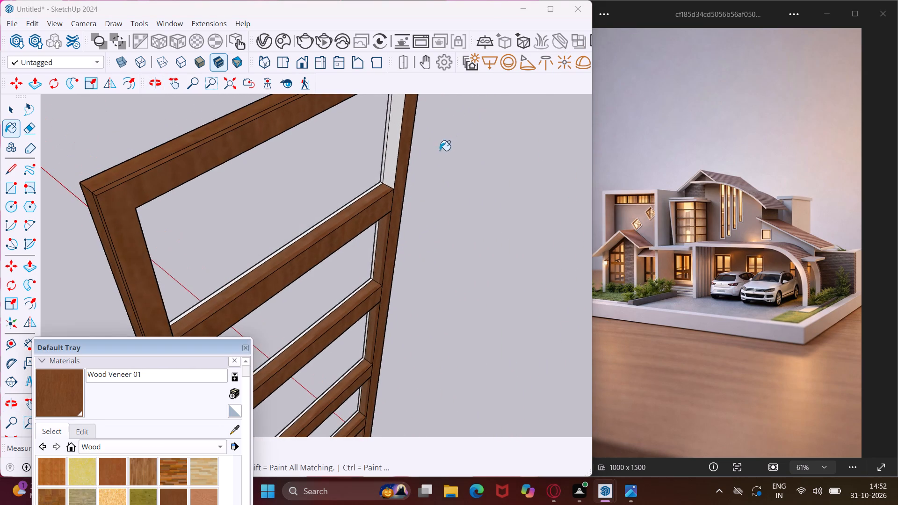
scroll(395, 157, "up", 7)
left_click(394, 149)
Paint the opposite stile's wide inner faces in the upper three panes of the five-pane window with Wood Veneer 01.
scroll(408, 138, "down", 2)
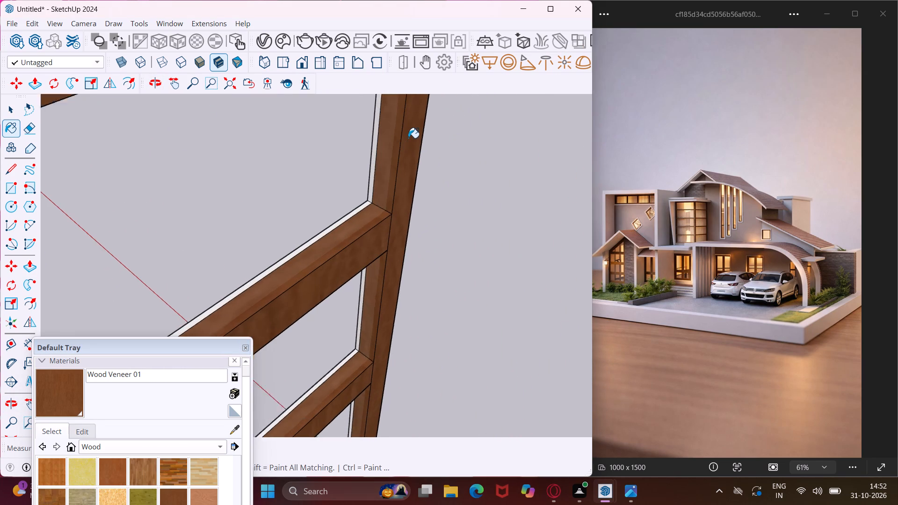
scroll(408, 138, "down", 10)
middle_click_drag(403, 153, 142, 196)
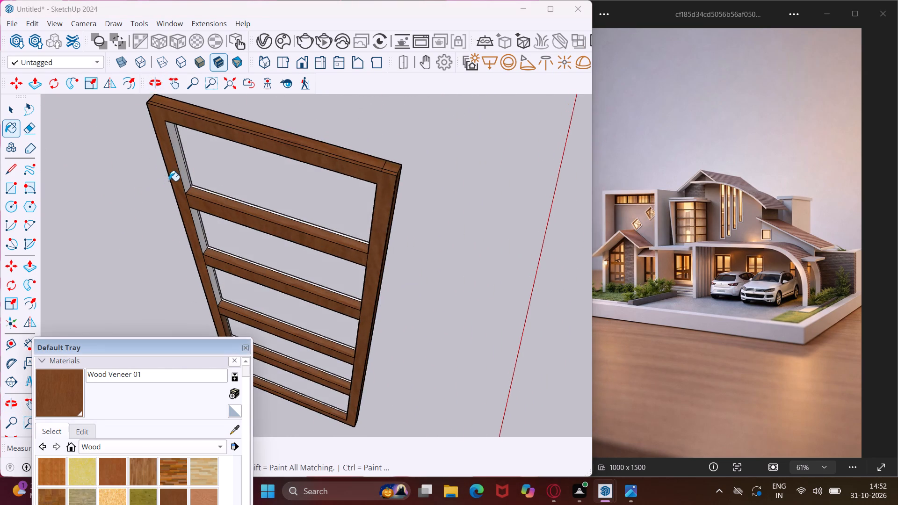
scroll(170, 180, "up", 8)
left_click(189, 177)
left_click(193, 182)
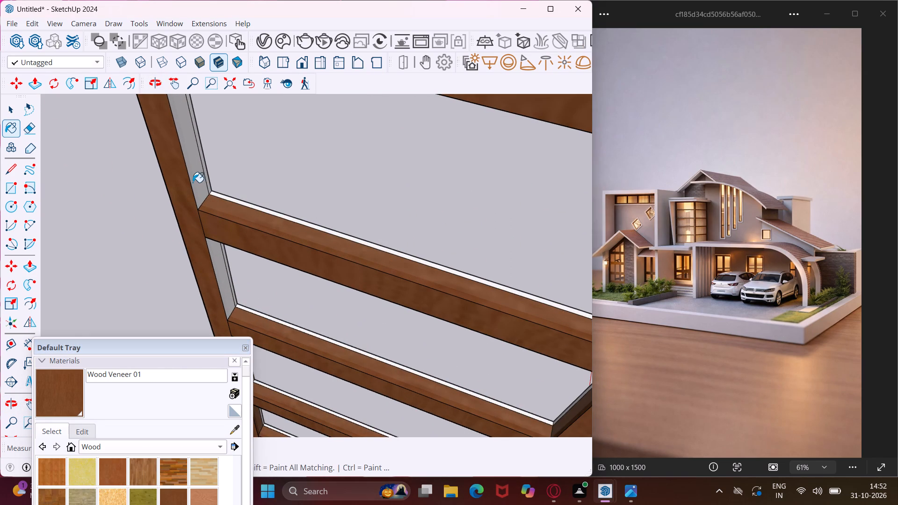
left_click(210, 248)
scroll(209, 248, "down", 5)
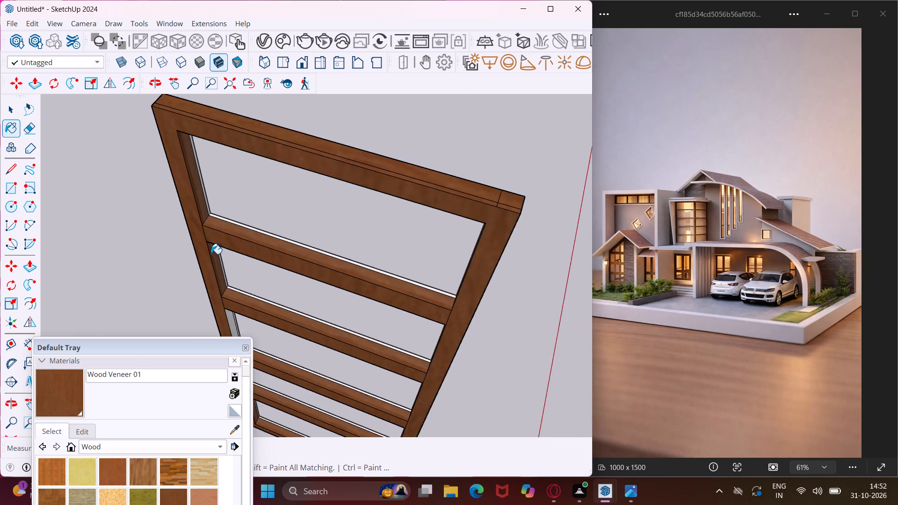
scroll(211, 254, "down", 6)
middle_click_drag(211, 258, 210, 153)
scroll(210, 153, "up", 1)
scroll(217, 296, "up", 4)
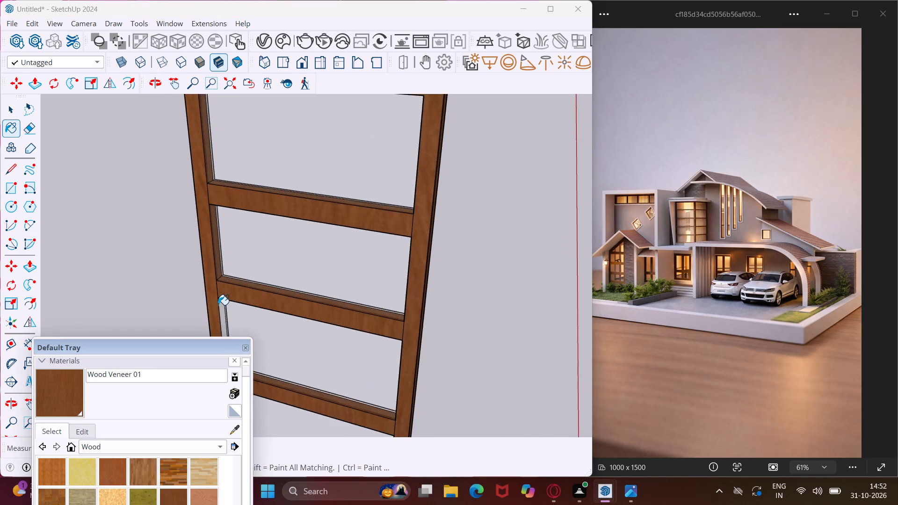
scroll(218, 305, "up", 5)
left_click(222, 310)
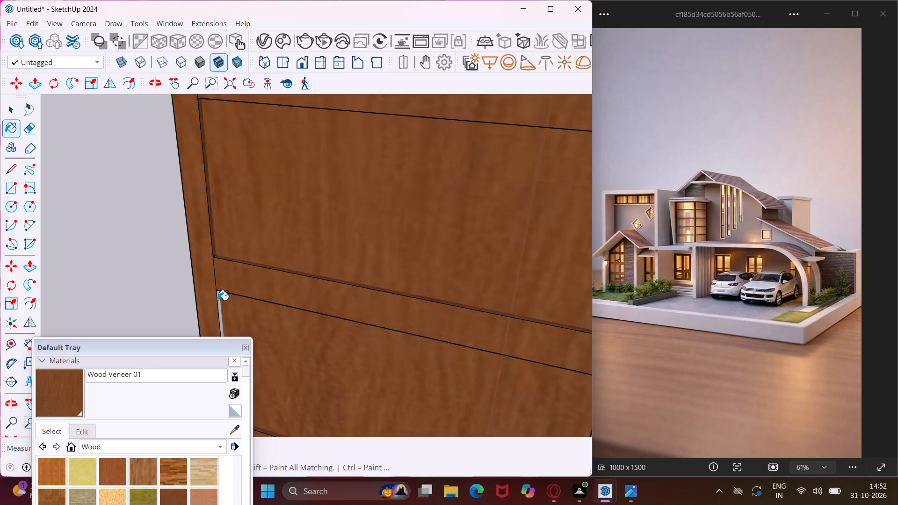
key("ctrl+z")
left_click(218, 311)
left_click(218, 303)
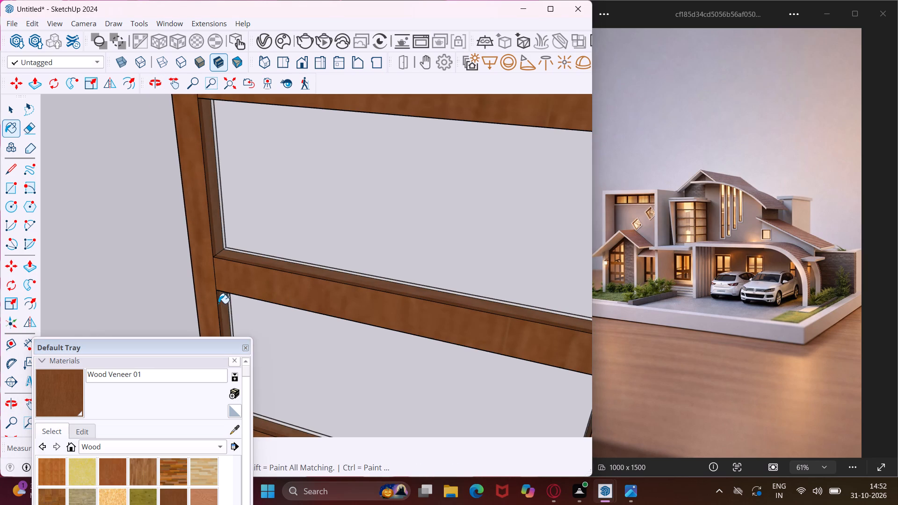
From the window's other side, paint the stile's narrow inner strips above and below one crossbar with Wood Veneer 01.
scroll(218, 303, "up", 3)
middle_click_drag(232, 240, 431, 305)
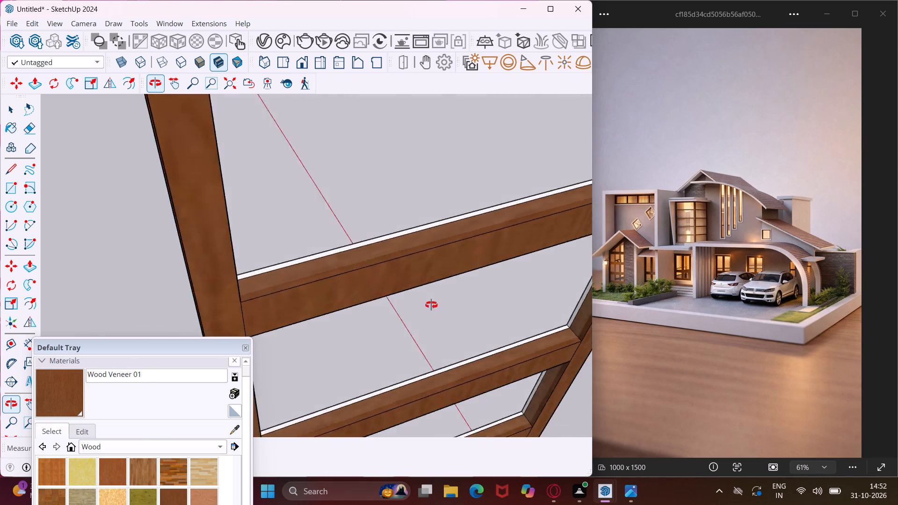
middle_click_drag(431, 305, 882, 204)
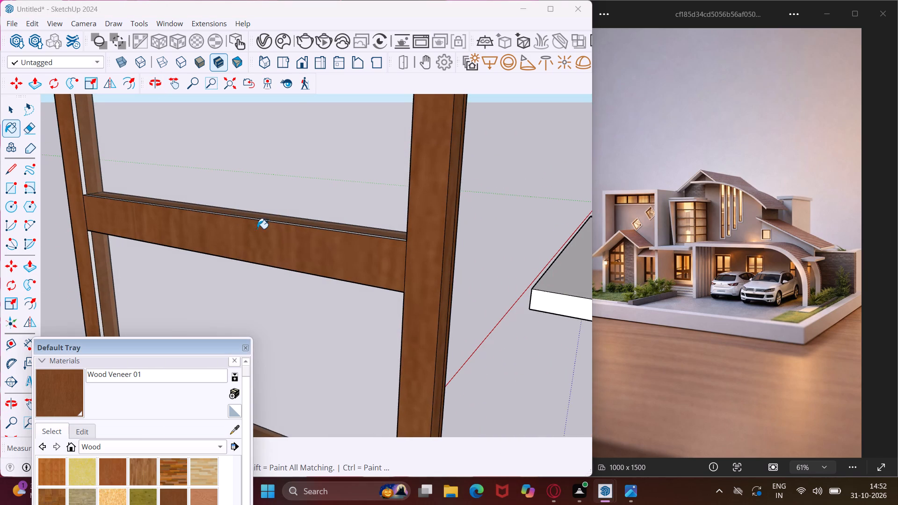
scroll(64, 167, "up", 8)
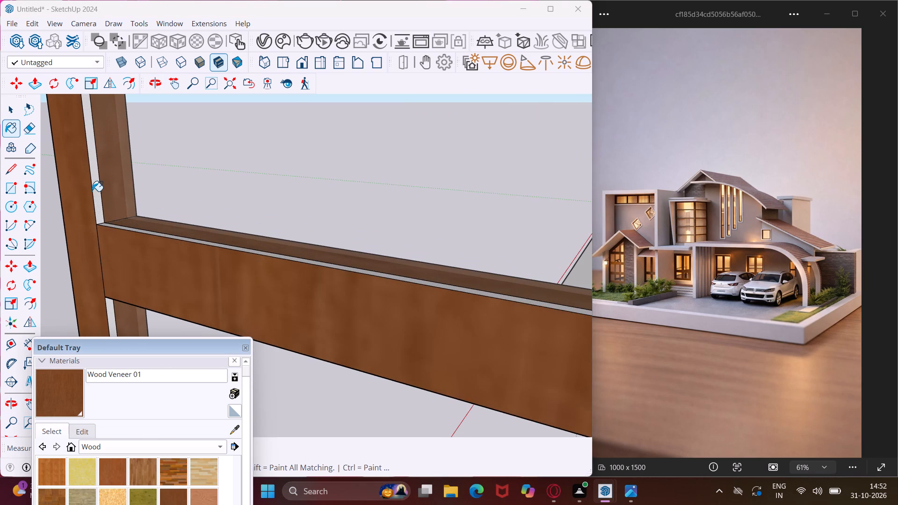
left_click(95, 191)
left_click(106, 304)
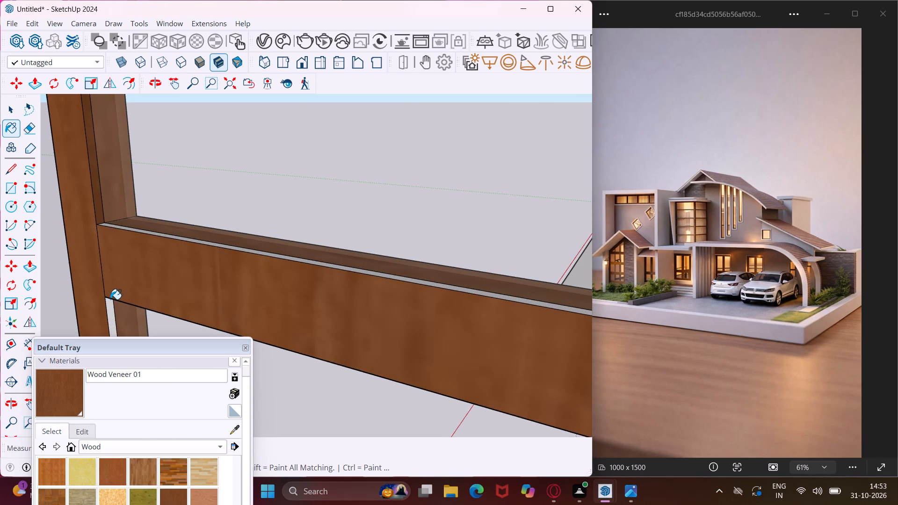
left_click(111, 311)
Paint the narrow top strip of that same crossbar with Wood Veneer 01.
middle_click_drag(111, 248, 116, 300)
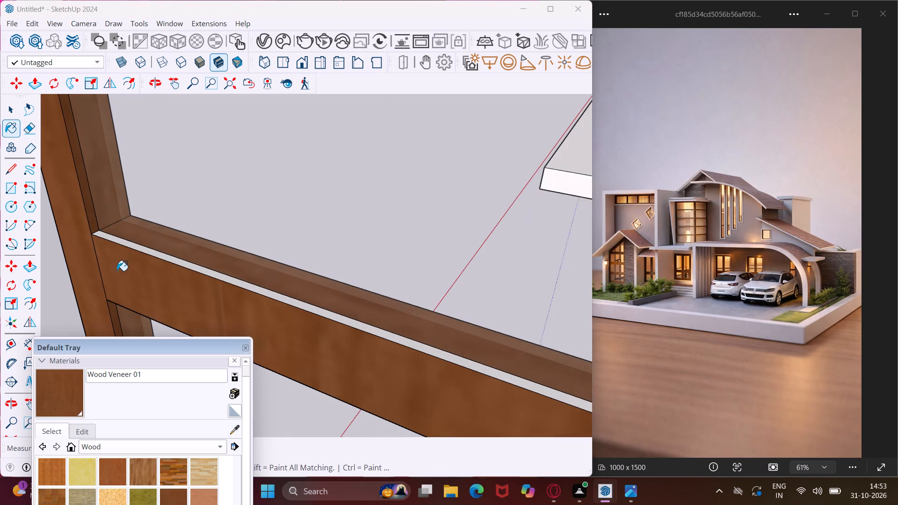
scroll(116, 257, "up", 3)
left_click(99, 231)
scroll(70, 219, "down", 6)
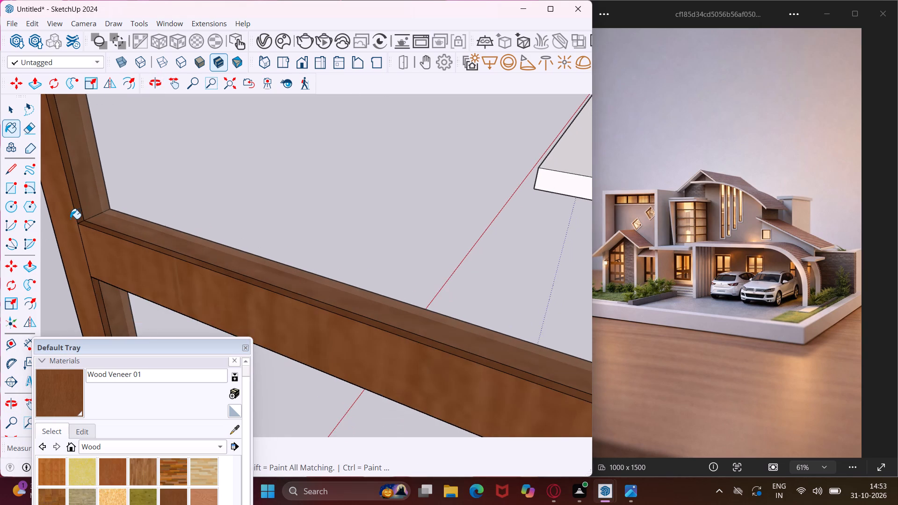
Paint the narrow top strip of the five-pane window's upper crossbar and the adjoining stile strips above and below it with Wood Veneer 01.
scroll(70, 219, "down", 11)
middle_click_drag(70, 219, 388, 257)
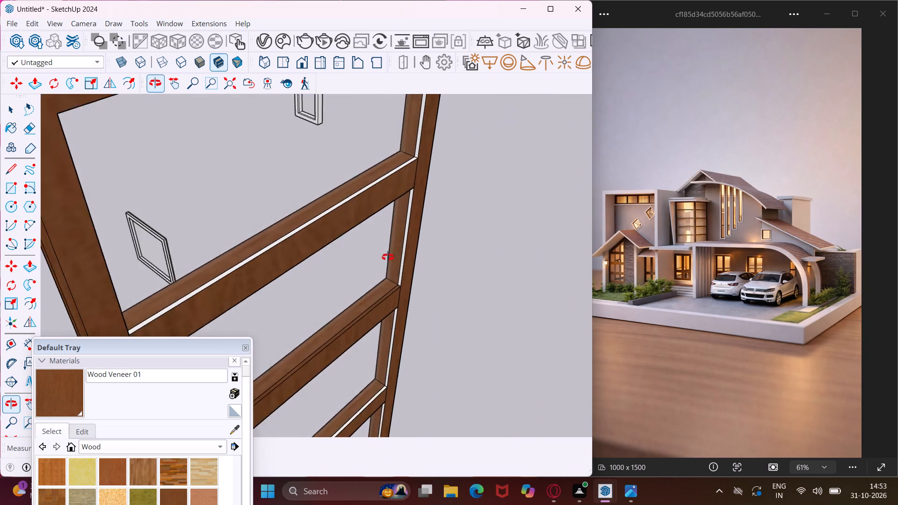
middle_click_drag(388, 257, 450, 256)
scroll(414, 199, "up", 3)
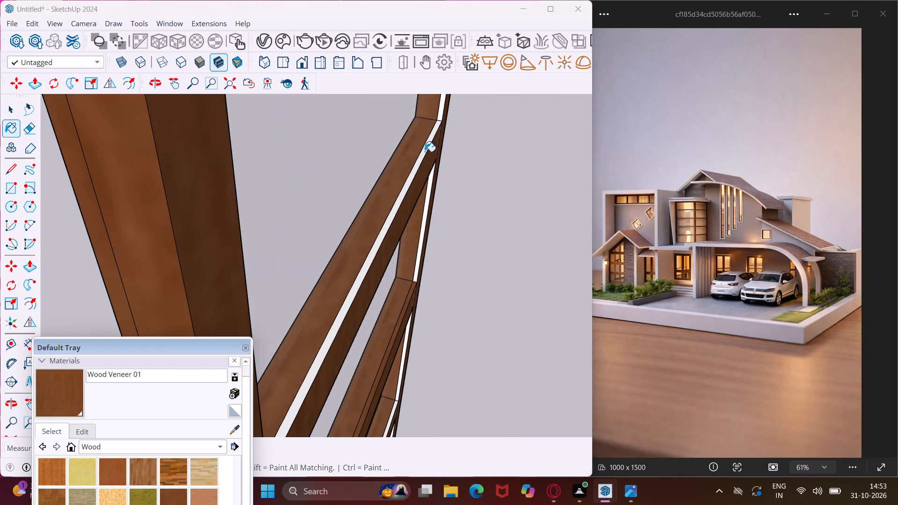
left_click(425, 151)
left_click(442, 109)
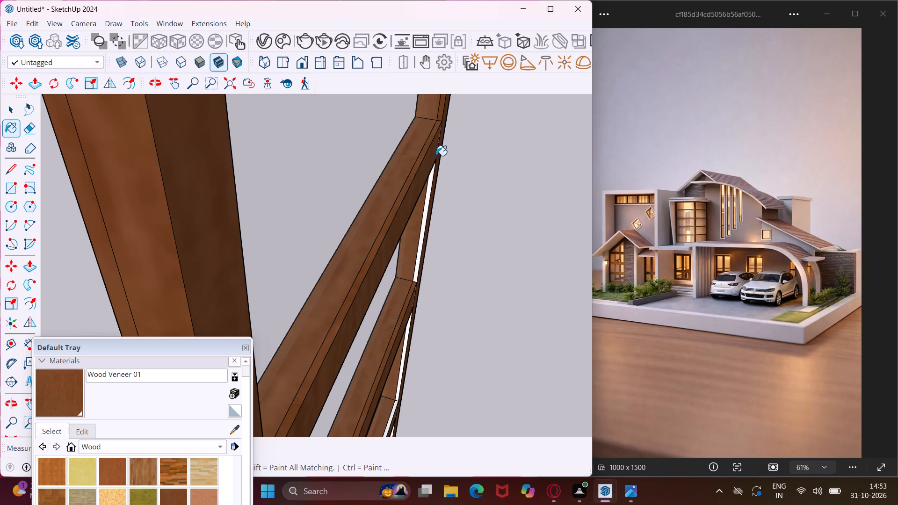
left_click(432, 181)
scroll(432, 181, "up", 4)
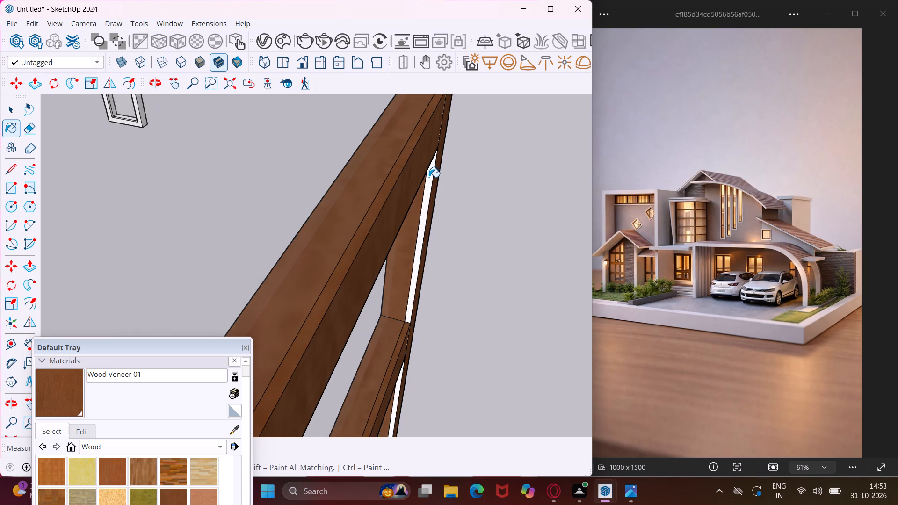
left_click(429, 177)
Paint the same stile's remaining narrow inner strips and the lower crossbar's narrow top strip with Wood Veneer 01.
scroll(428, 140, "down", 10)
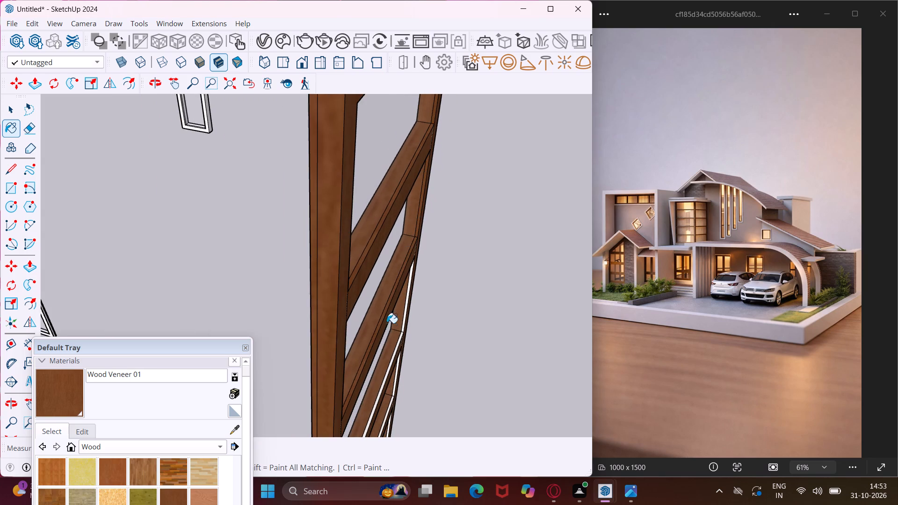
scroll(395, 353, "up", 14)
left_click(404, 326)
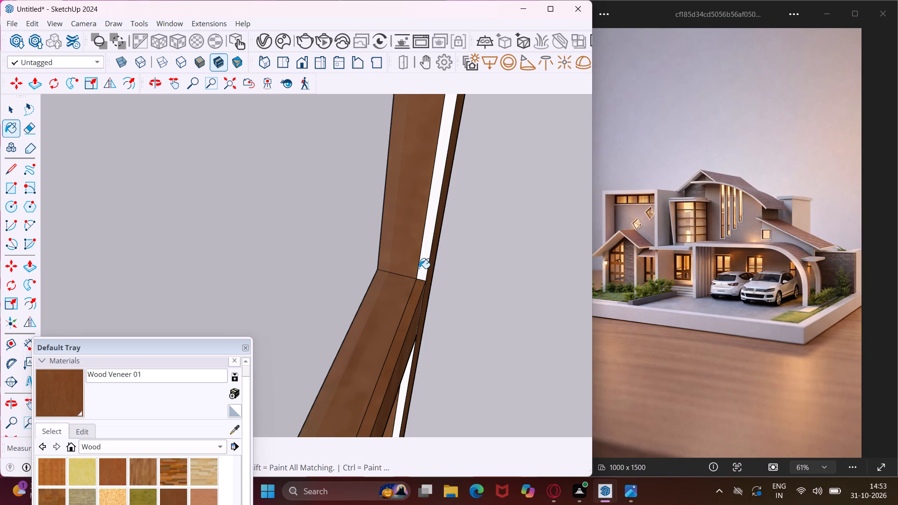
left_click(426, 254)
scroll(433, 214, "down", 12)
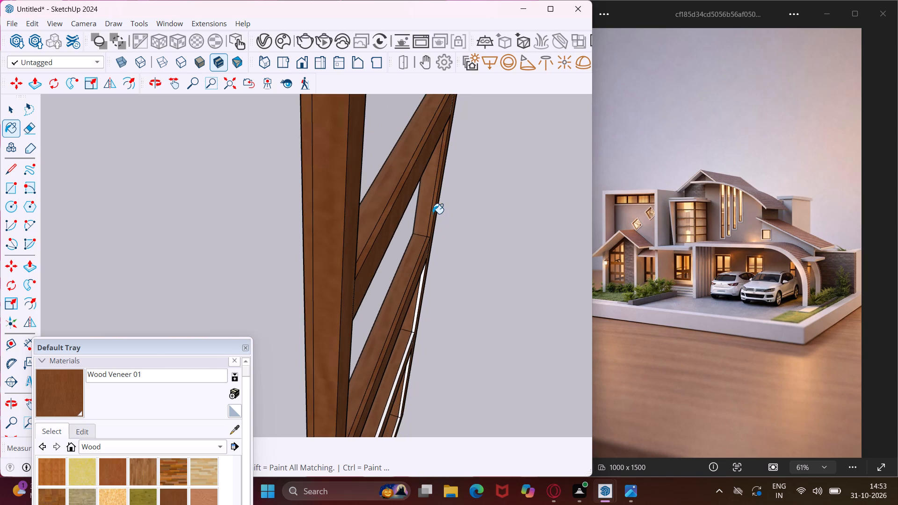
scroll(419, 334, "up", 6)
scroll(411, 326, "down", 4)
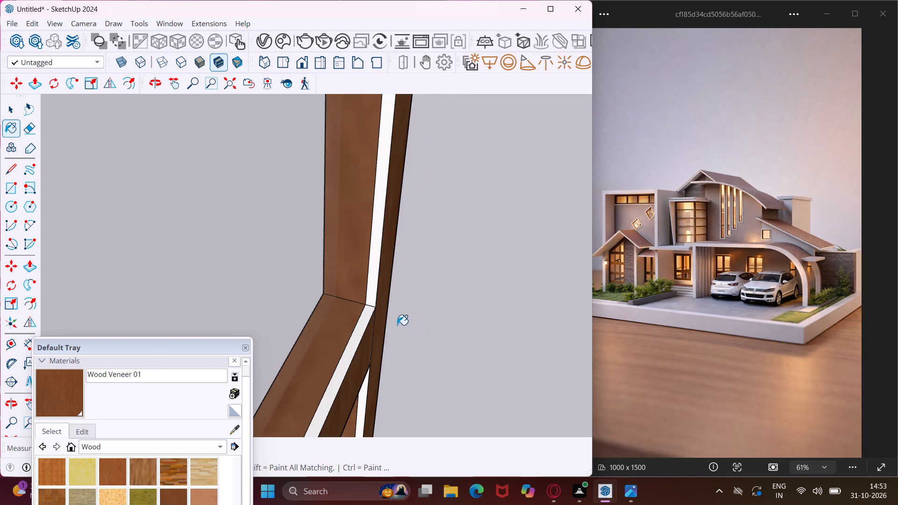
left_click(372, 299)
left_click(368, 317)
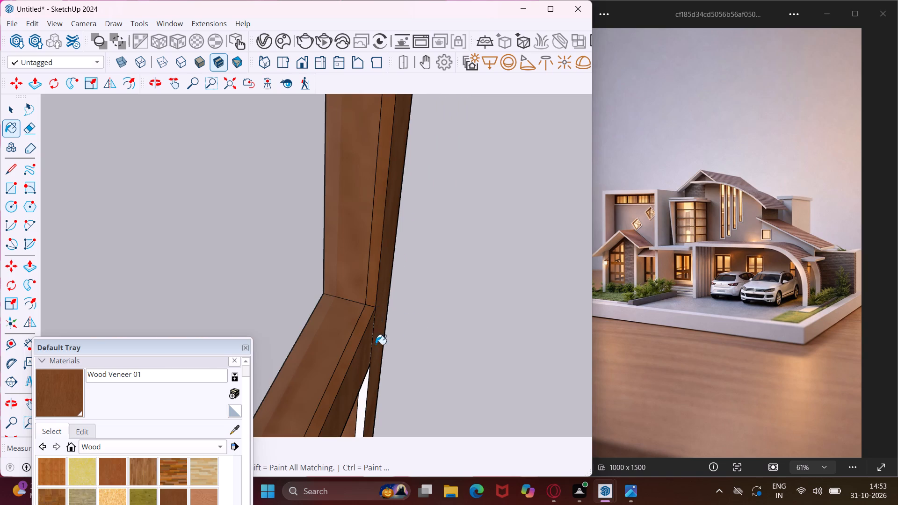
left_click(366, 381)
Paint the narrow top strip of the five-pane window's bottom rail with Wood Veneer 01.
scroll(369, 362, "down", 1)
middle_click_drag(369, 362, 326, 280)
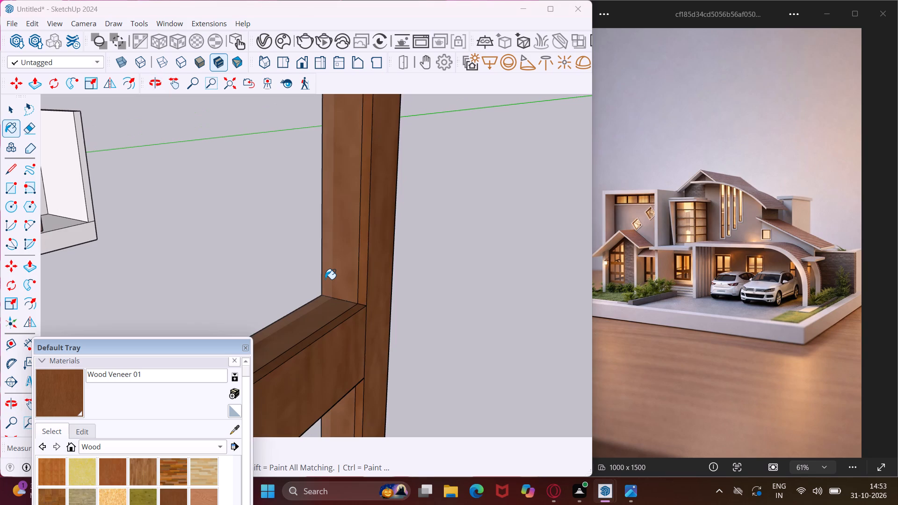
scroll(325, 279, "down", 17)
scroll(314, 395, "up", 3)
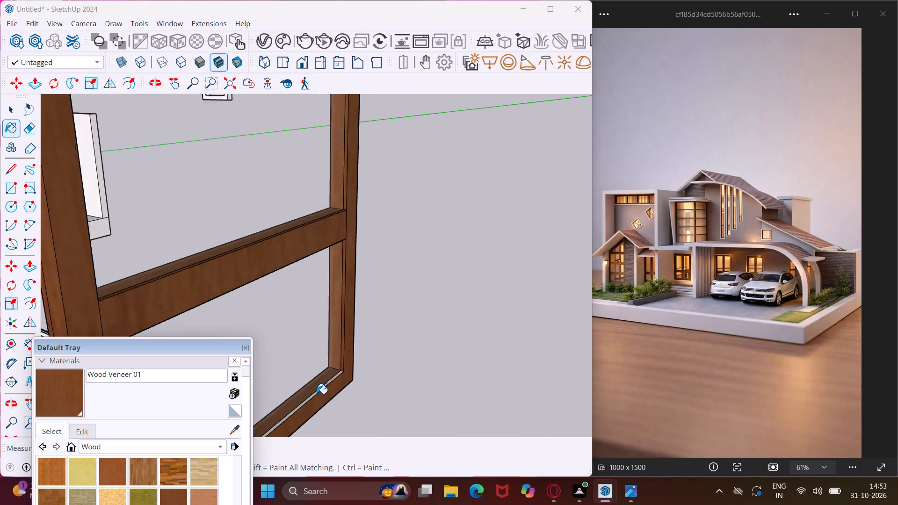
scroll(317, 394, "up", 13)
left_click(358, 358)
Paint a lower crossbar's narrow underside strip and the opposite stile's narrow inner strips above and below it with Wood Veneer 01.
middle_click_drag(413, 317, 360, 370)
scroll(380, 338, "down", 14)
scroll(381, 338, "down", 7)
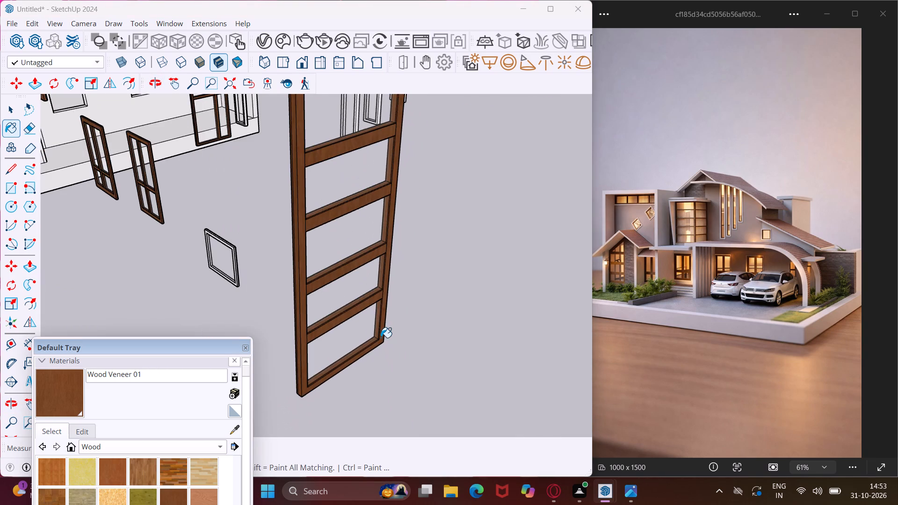
middle_click_drag(381, 338, 59, 216)
scroll(198, 280, "up", 12)
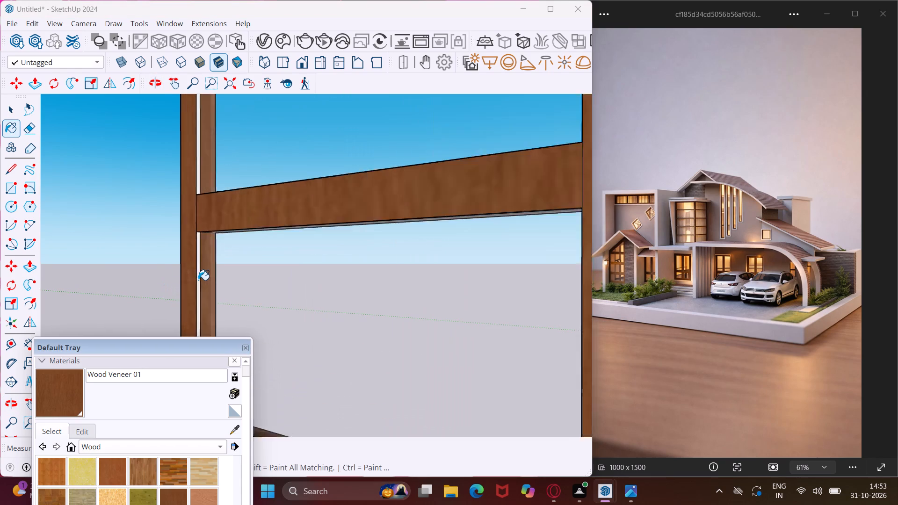
scroll(198, 280, "up", 7)
left_click(197, 243)
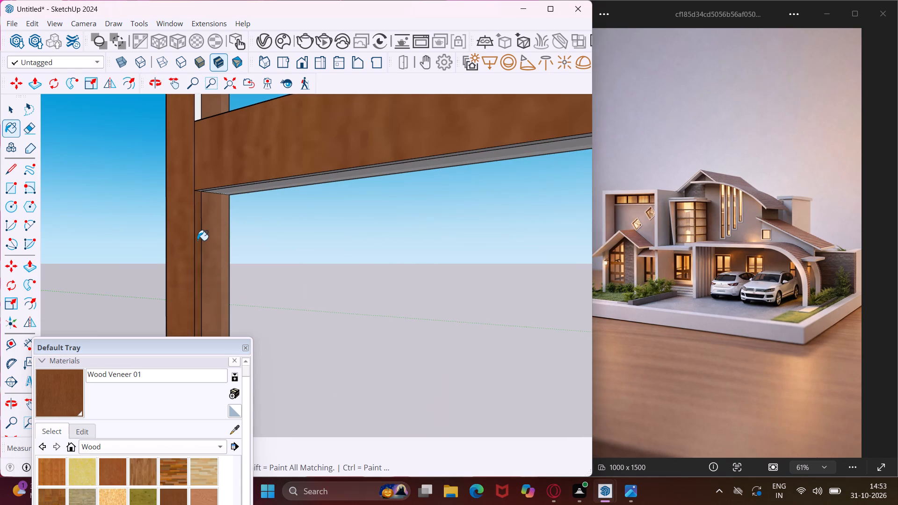
middle_click_drag(197, 240, 176, 197)
left_click(223, 188)
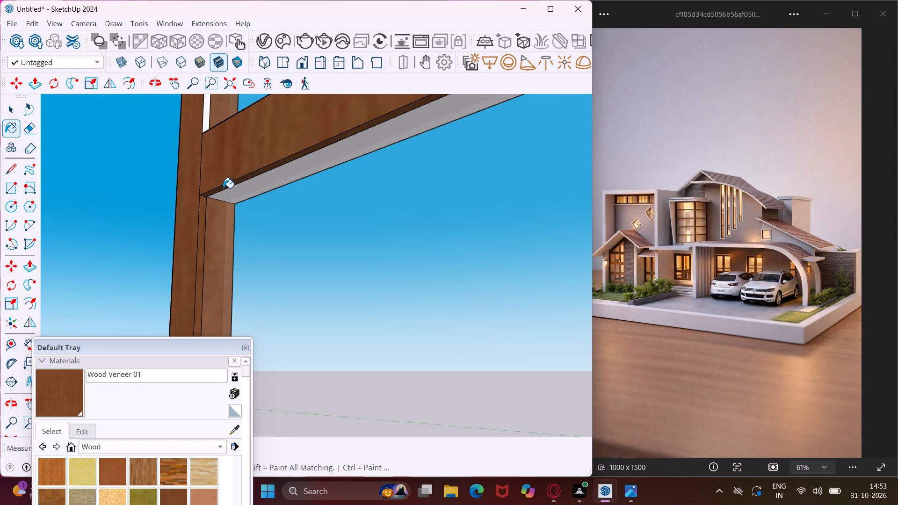
left_click(207, 117)
Paint the narrow underside strips of two higher crossbars in the five-pane window with Wood Veneer 01.
middle_click_drag(207, 117, 213, 182)
scroll(208, 183, "down", 18)
scroll(206, 183, "down", 5)
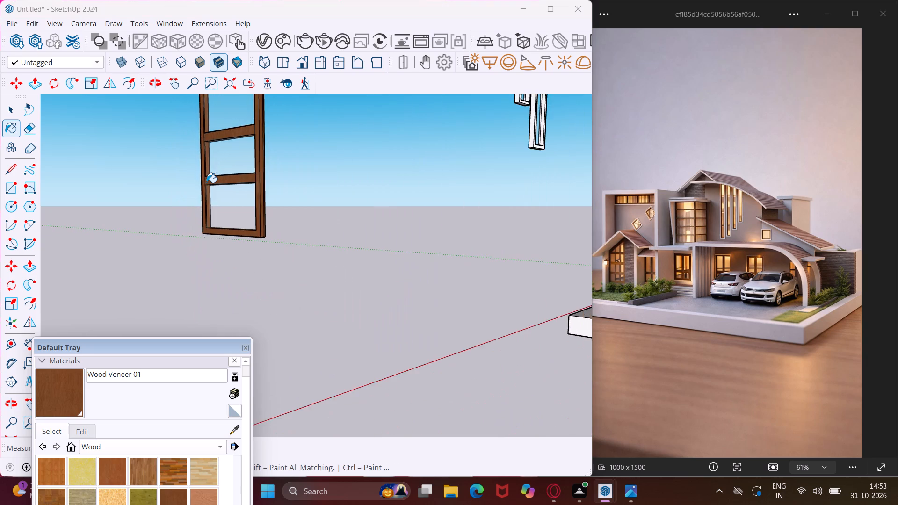
scroll(206, 183, "down", 11)
scroll(203, 139, "up", 12)
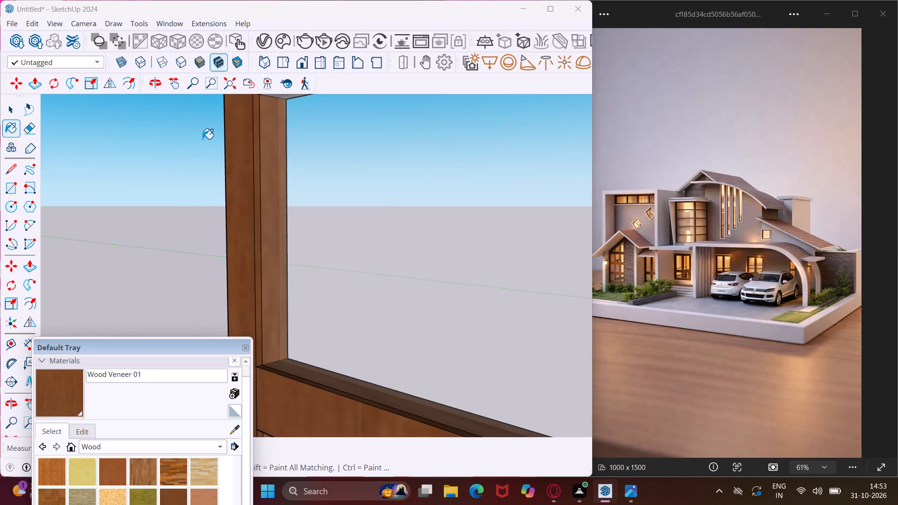
middle_click_drag(203, 139, 193, 86)
scroll(187, 113, "down", 4)
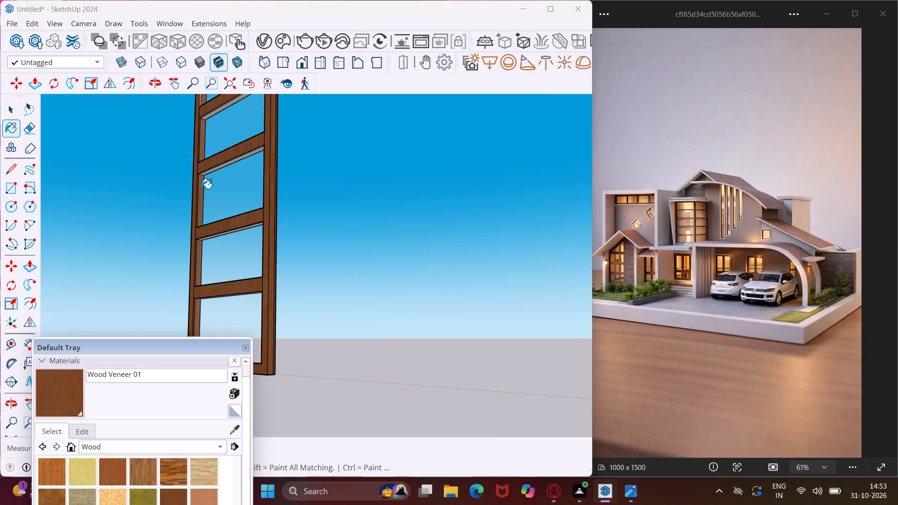
scroll(198, 242, "up", 9)
middle_click_drag(198, 242, 208, 182)
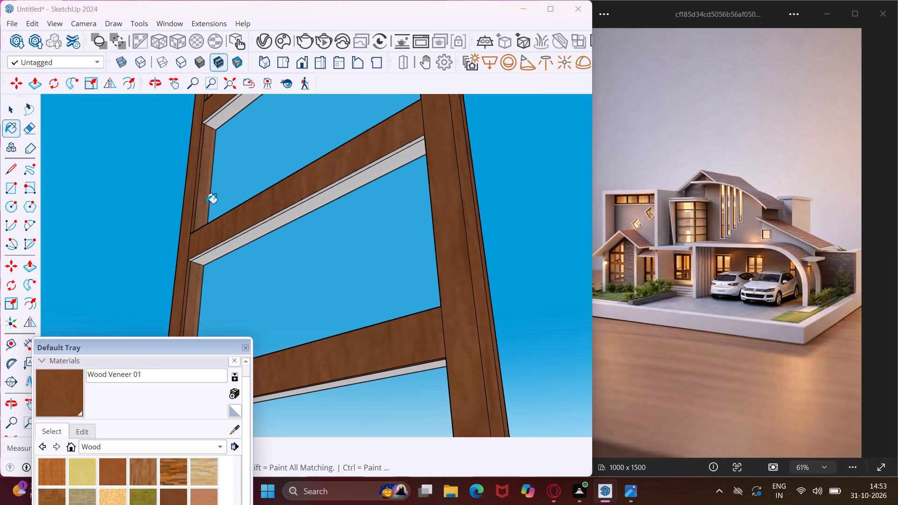
middle_click_drag(222, 252, 225, 210)
scroll(228, 238, "up", 3)
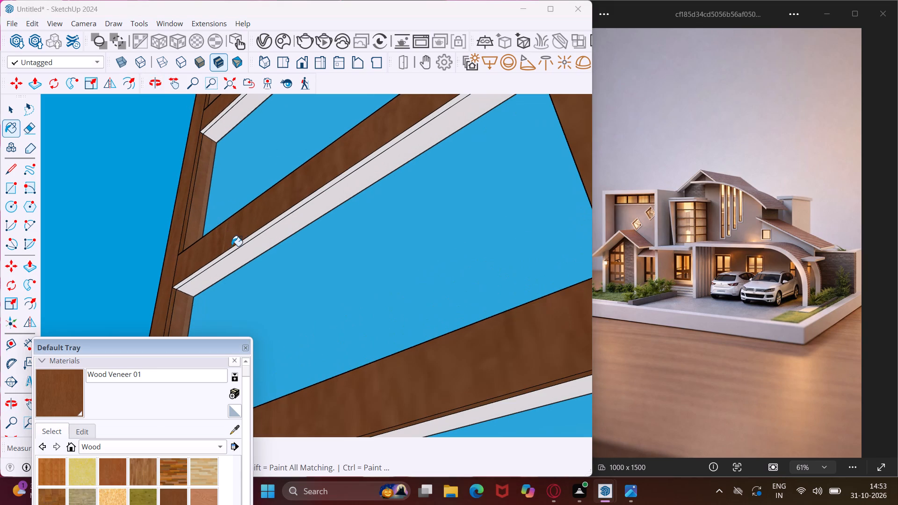
left_click(236, 246)
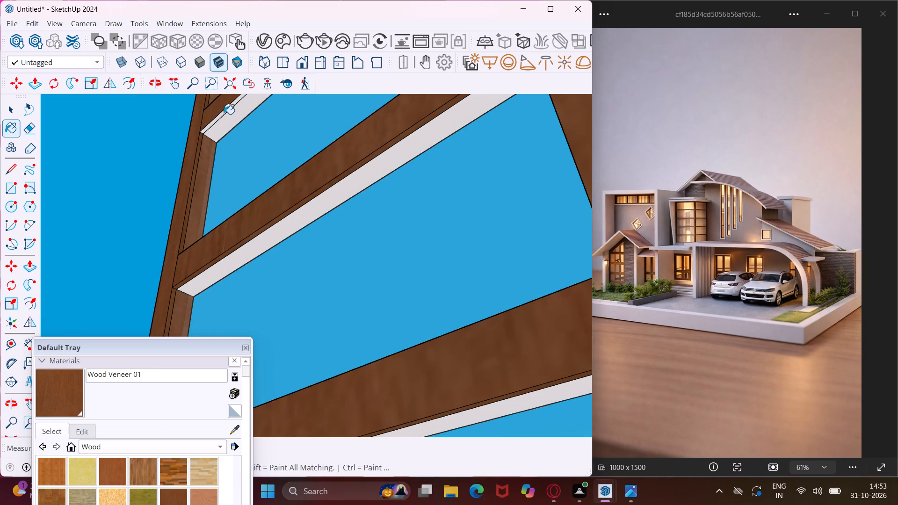
left_click(221, 114)
Paint the topmost crossbar's narrow underside strip and the stile's narrow inner strip in the top pane with Wood Veneer 01.
middle_click_drag(206, 126, 215, 169)
scroll(212, 168, "down", 1)
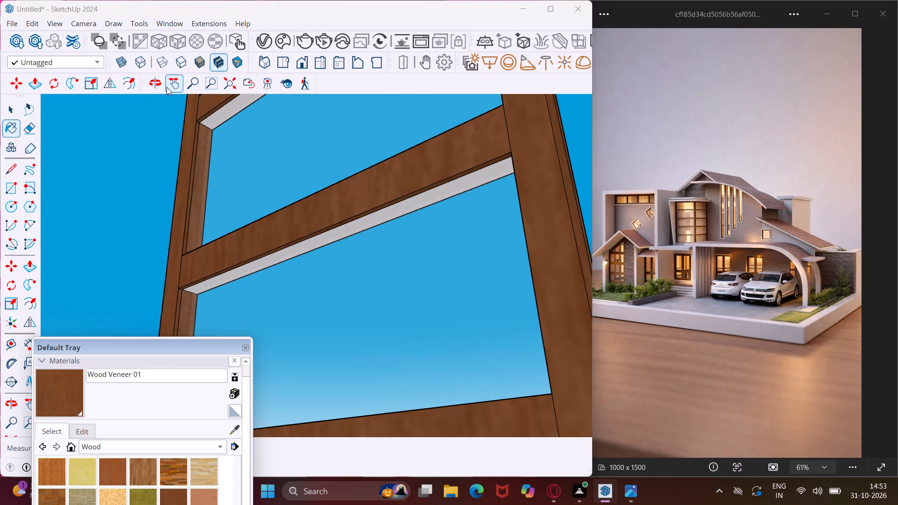
left_click(171, 83)
left_click_drag(171, 137, 155, 353)
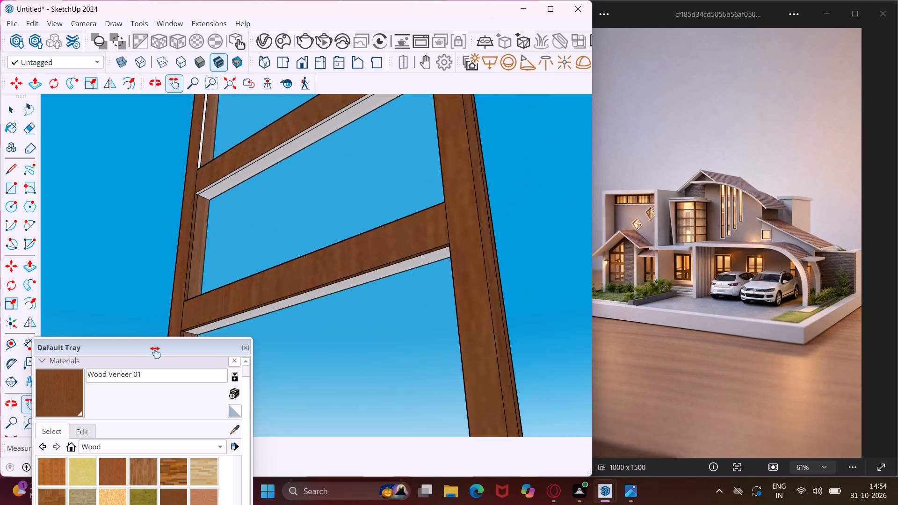
left_click_drag(155, 353, 155, 409)
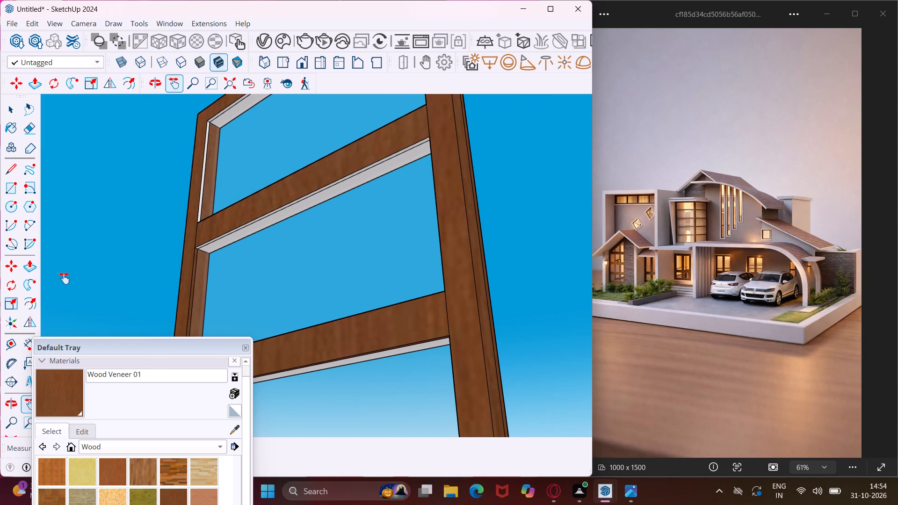
left_click(62, 390)
scroll(186, 251, "up", 7)
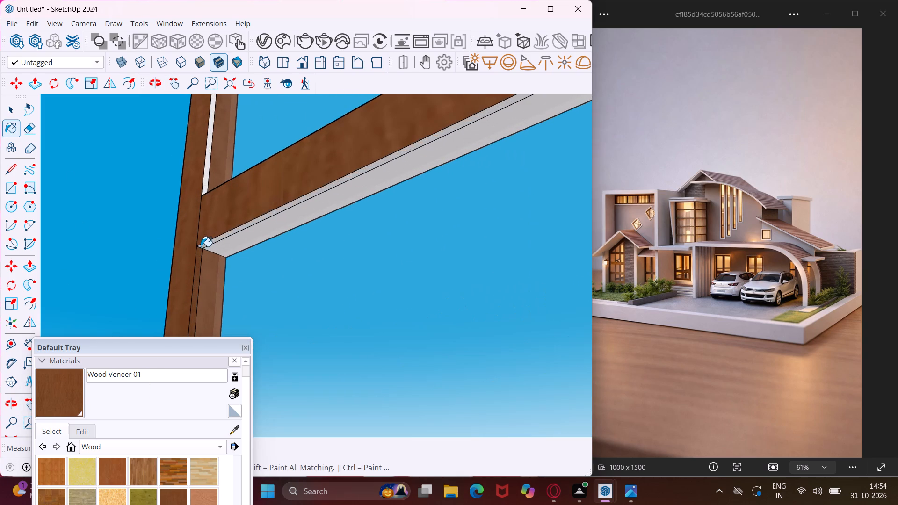
left_click(201, 246)
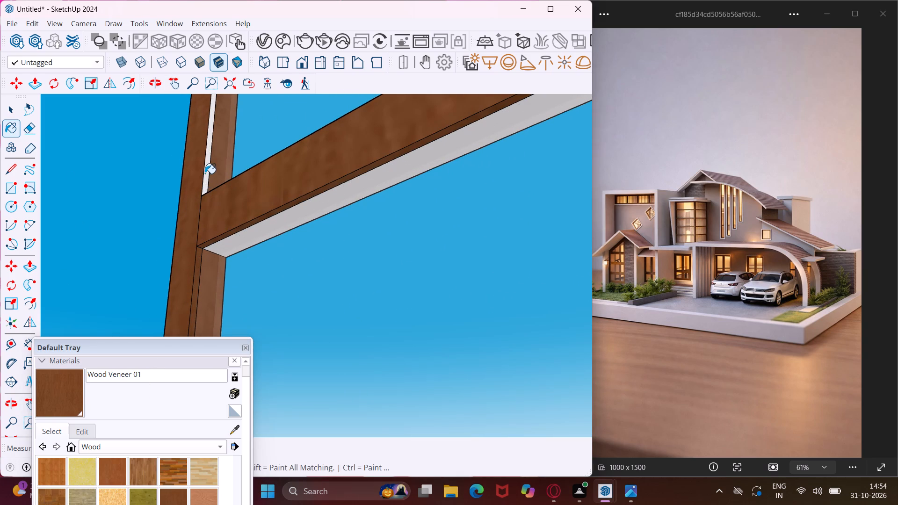
left_click(205, 173)
Paint the narrow underside strip of the five-pane window's top rail with Wood Veneer 01.
scroll(159, 207, "down", 5)
scroll(174, 165, "up", 5)
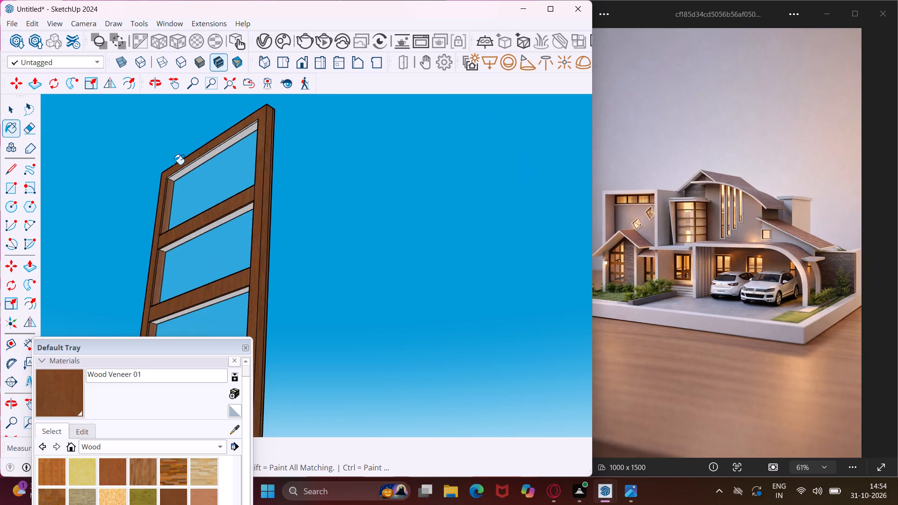
scroll(174, 165, "up", 11)
left_click(170, 195)
Paint the wide undersides of the five-pane window's top rail and upper two crossbars with Wood Veneer 01.
middle_click_drag(170, 195, 22, 208)
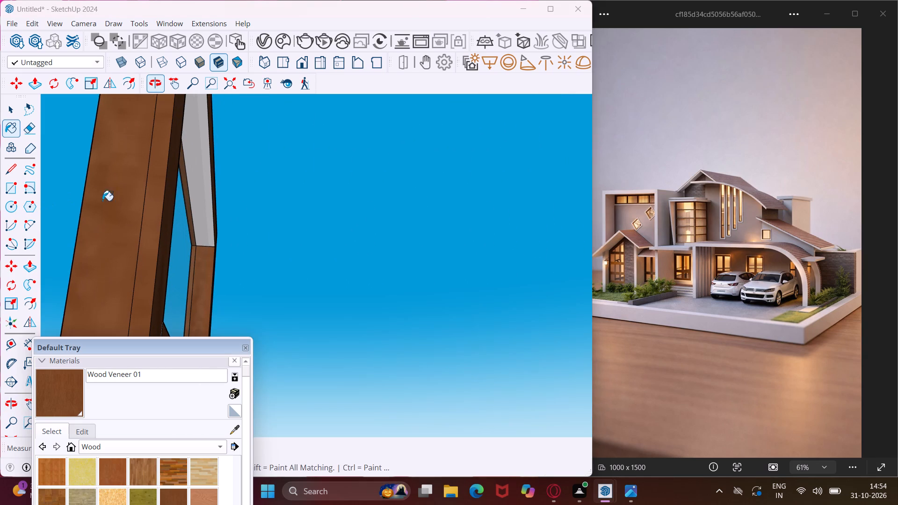
left_click(207, 165)
scroll(212, 135, "down", 5)
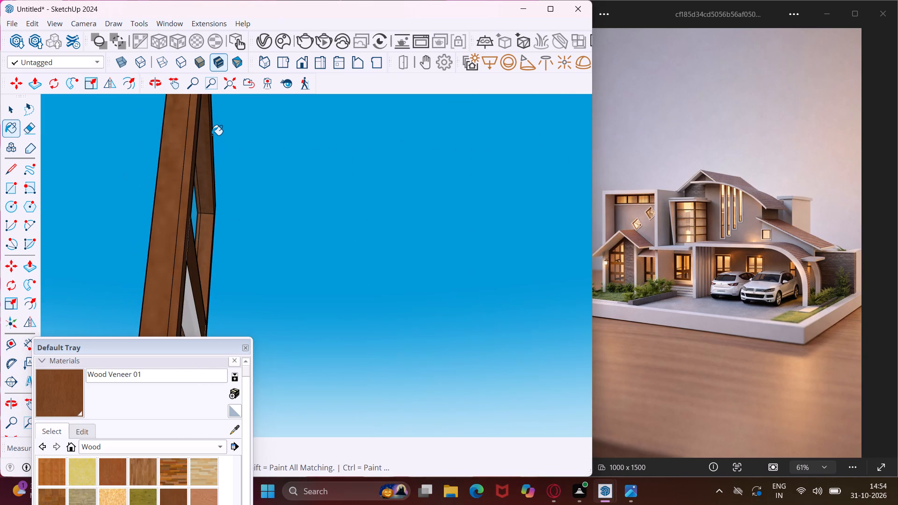
scroll(212, 135, "down", 4)
scroll(198, 252, "up", 6)
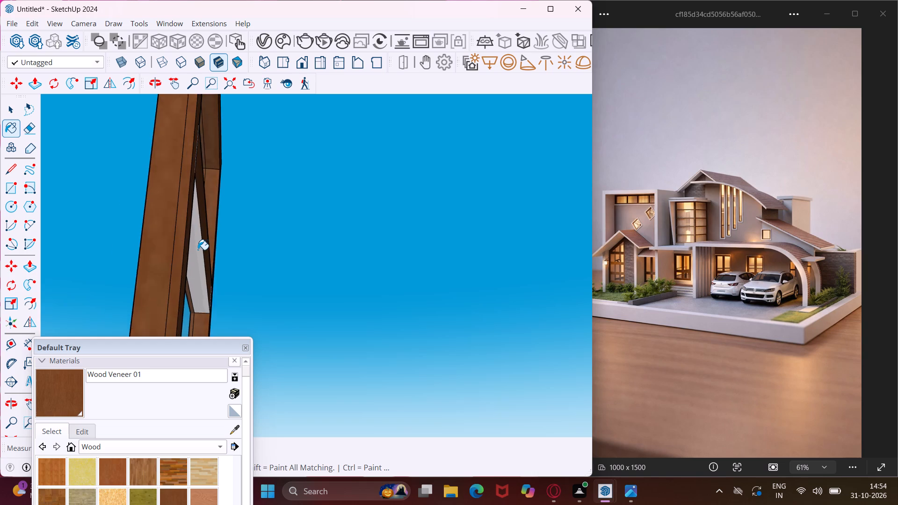
scroll(198, 250, "up", 6)
left_click(200, 244)
scroll(197, 193, "down", 13)
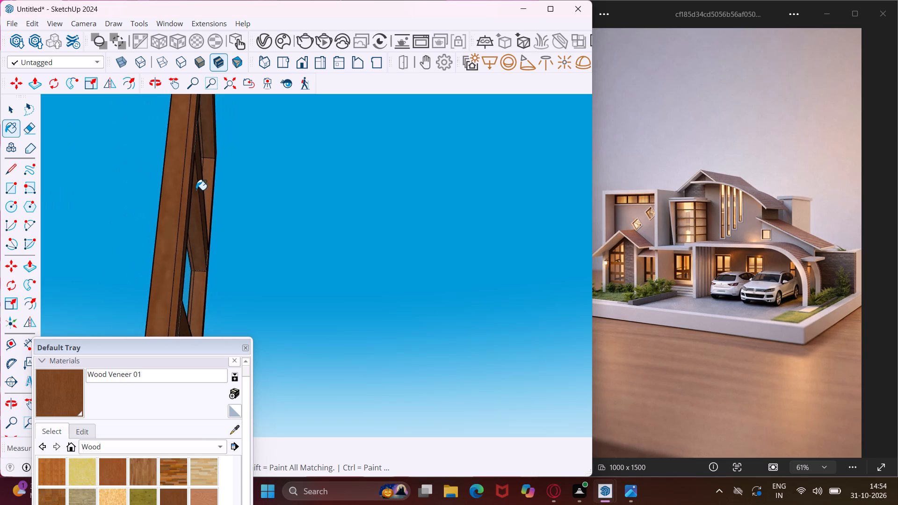
scroll(195, 188, "down", 6)
middle_click_drag(193, 213, 193, 130)
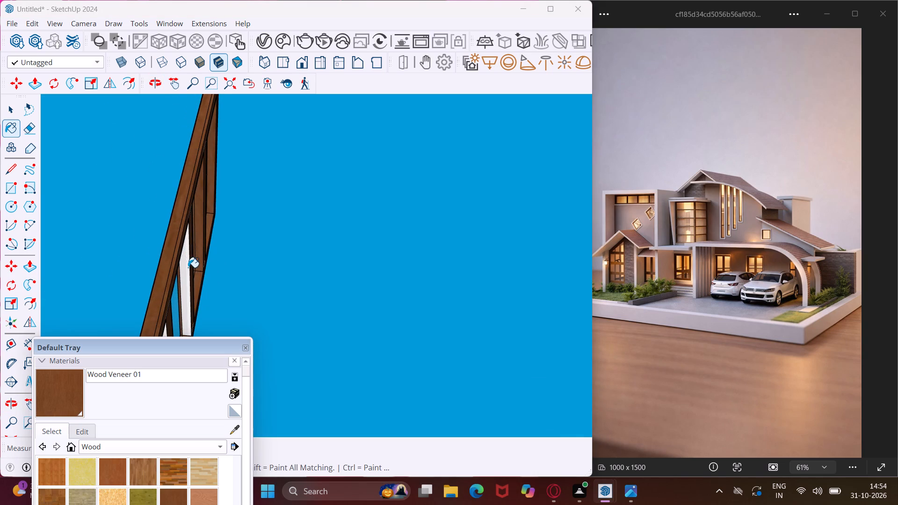
scroll(188, 267, "up", 6)
left_click(188, 262)
Paint the underside of the five-pane window's bottom rail and its adjoining narrow strip with Wood Veneer 01.
scroll(185, 205, "down", 6)
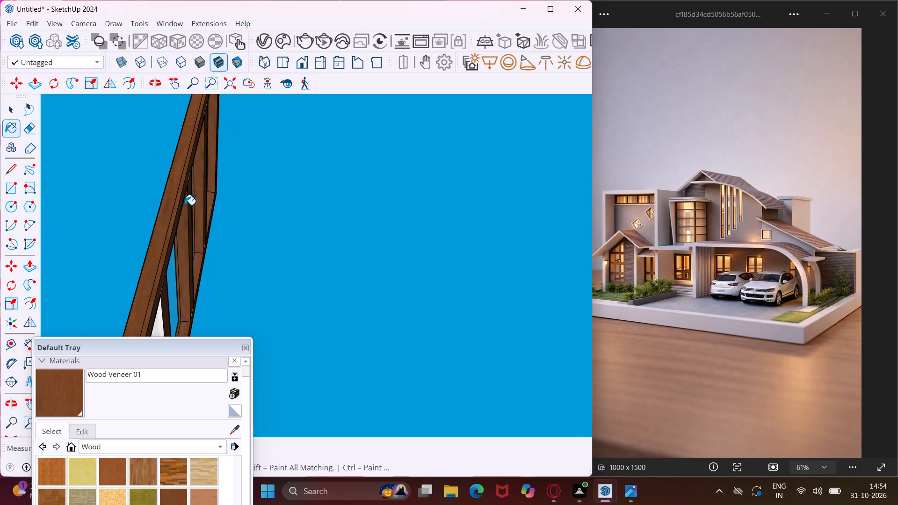
scroll(184, 204, "down", 10)
middle_click_drag(160, 305, 168, 257)
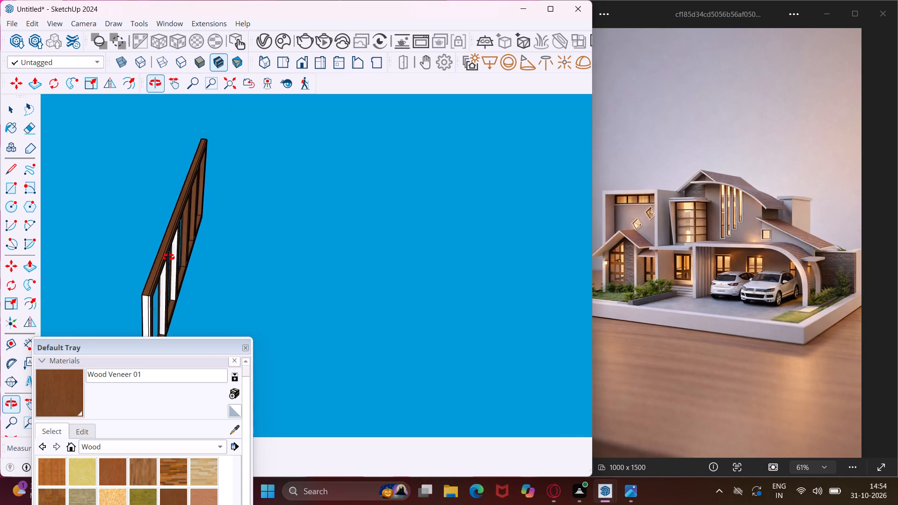
middle_click_drag(168, 257, 171, 246)
scroll(138, 318, "up", 7)
left_click(151, 269)
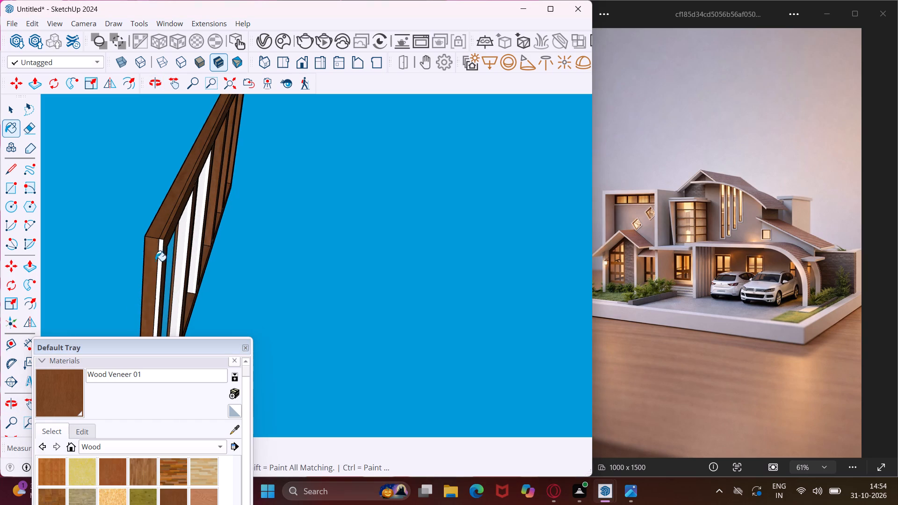
left_click(159, 253)
Paint the wide undersides of the five-pane window's lower two crossbars with Wood Veneer 01.
scroll(182, 241, "up", 7)
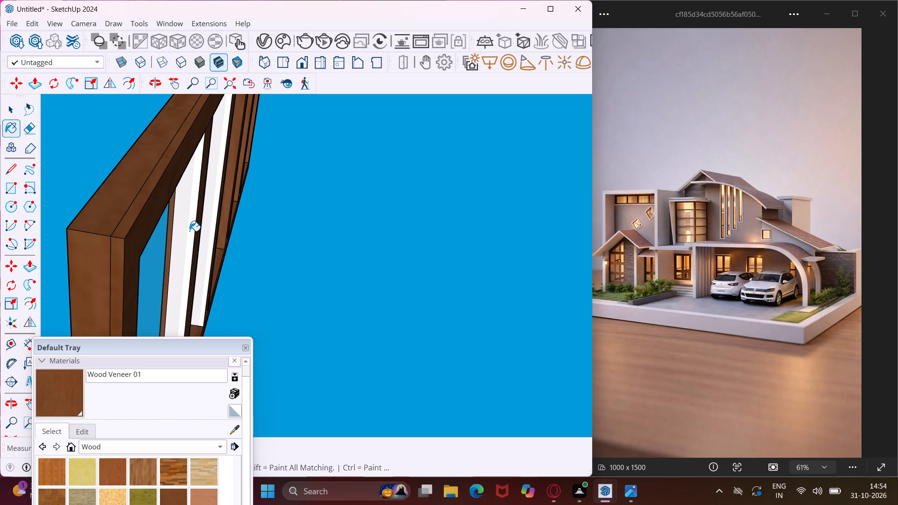
left_click(189, 230)
key("ctrl+z")
scroll(199, 229, "up", 2)
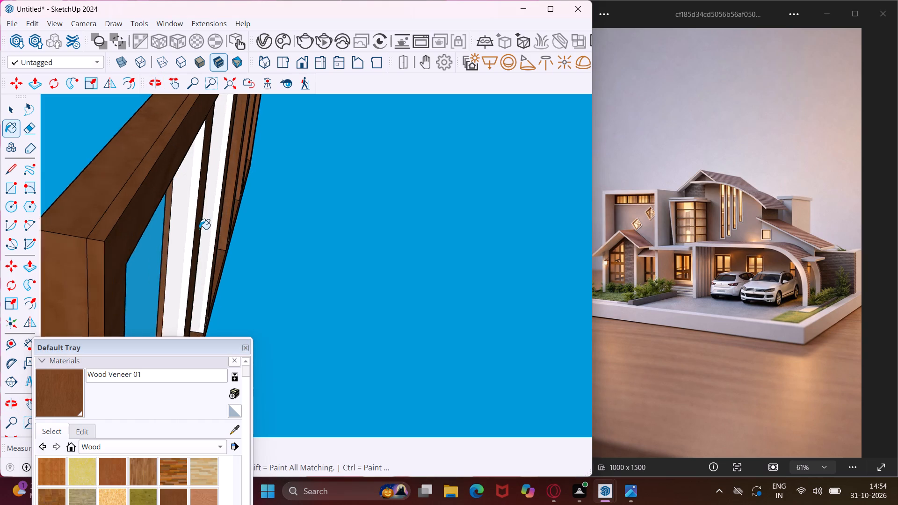
scroll(199, 229, "up", 1)
left_click(191, 223)
left_click(220, 202)
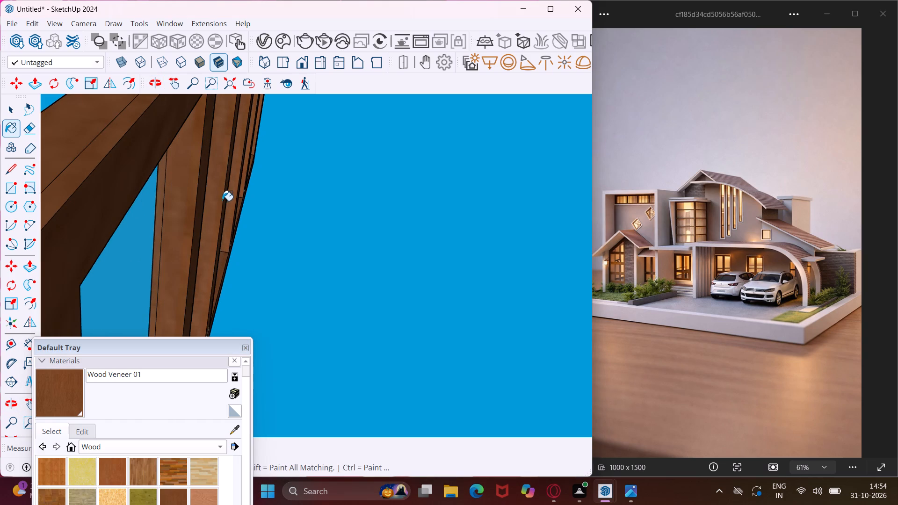
Paint one broad face, the top and an outer side of the shortest of the three tall slim frames with Wood Veneer 01.
middle_click_drag(222, 201, 107, 475)
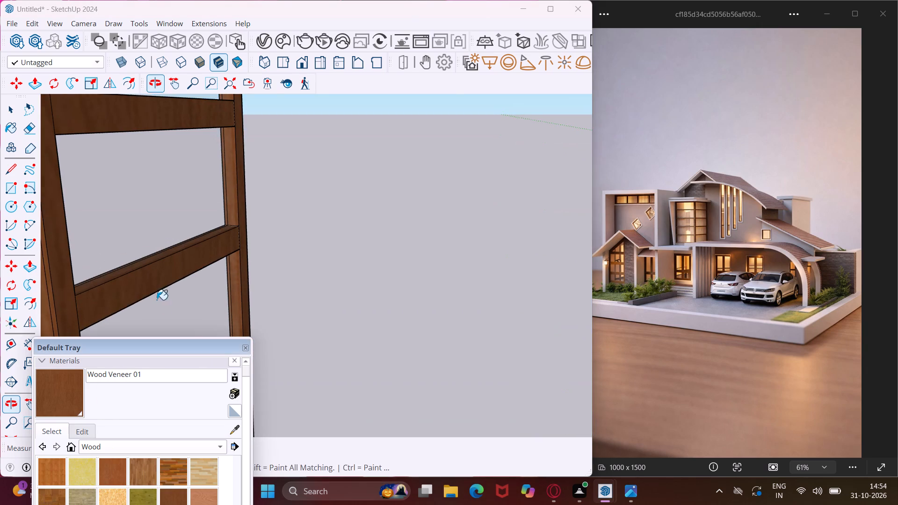
middle_click_drag(155, 271, 177, 391)
scroll(189, 245, "down", 13)
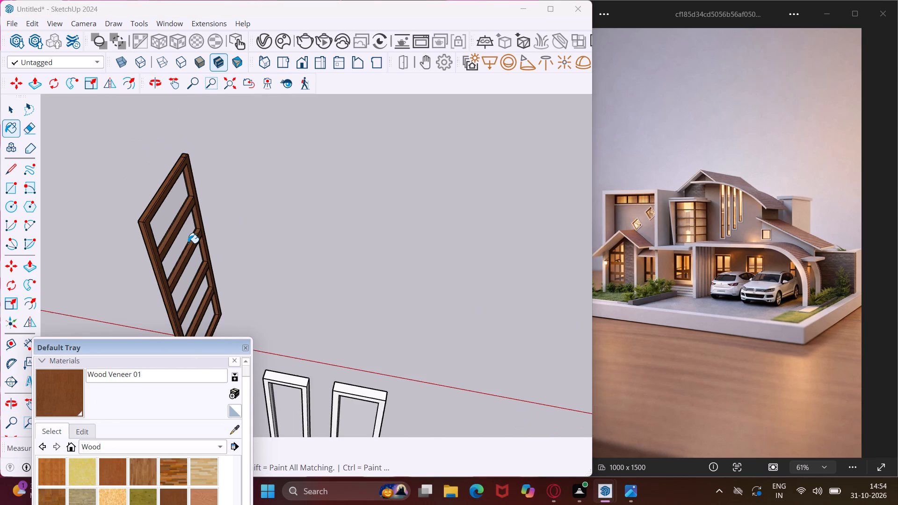
middle_click_drag(188, 243, 239, 192)
scroll(239, 192, "down", 4)
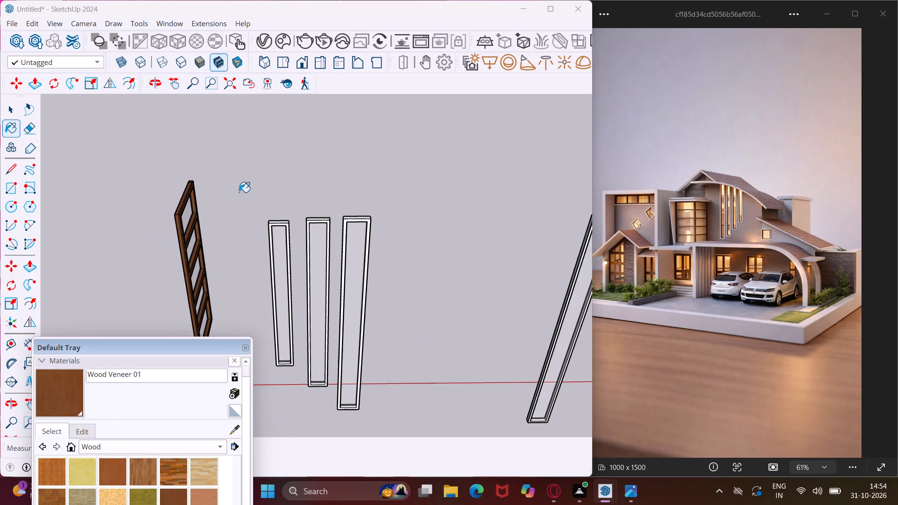
scroll(277, 233, "up", 5)
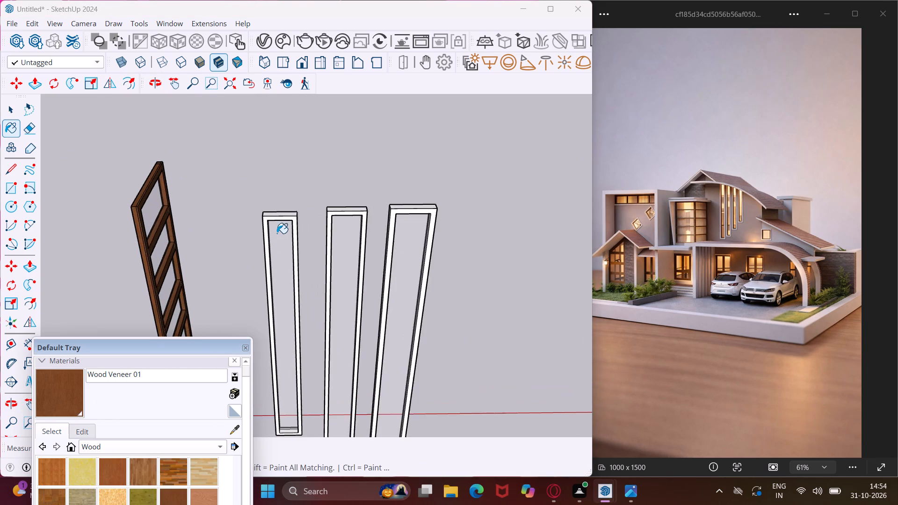
scroll(277, 233, "up", 18)
left_click(193, 173)
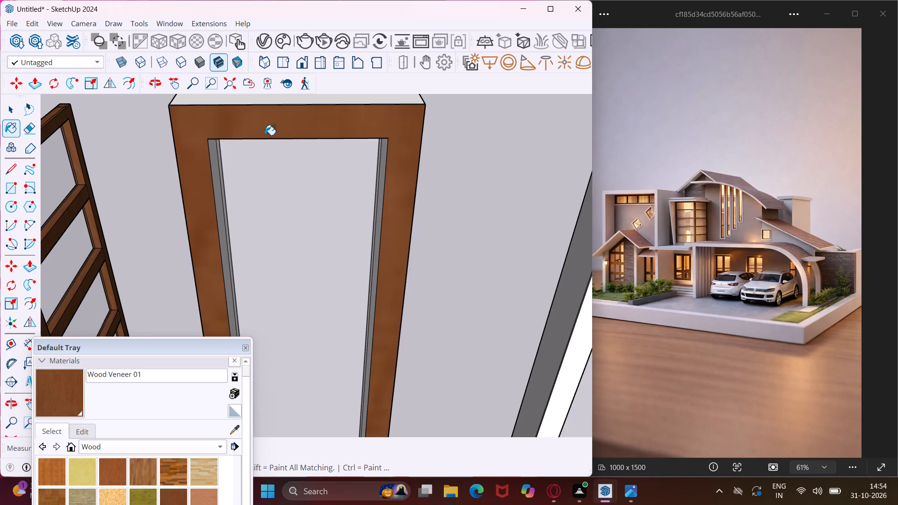
scroll(285, 130, "down", 5)
middle_click_drag(305, 120, 583, 192)
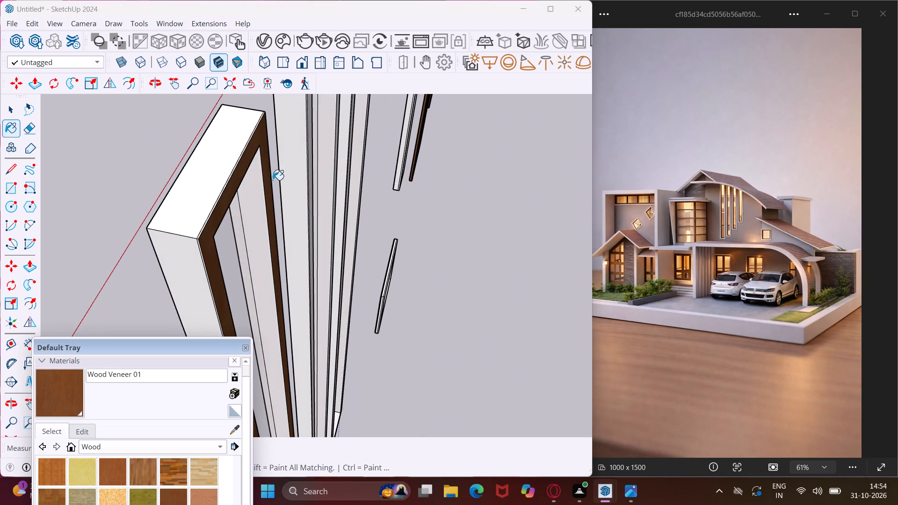
left_click(202, 188)
left_click(191, 242)
Paint the shortest slim frame's narrow strips along the top and side, plus its opposite broad face, with Wood Veneer 01.
scroll(201, 238, "up", 7)
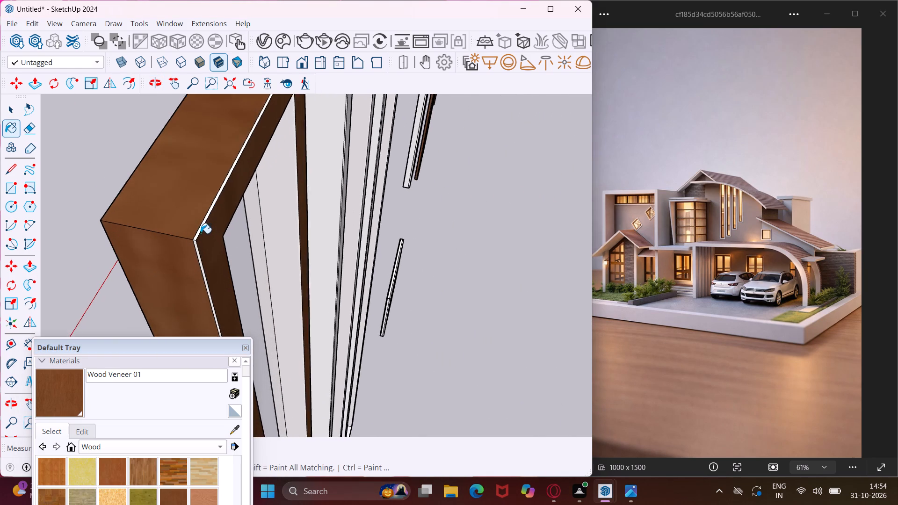
scroll(201, 233, "up", 5)
left_click(198, 227)
left_click(188, 253)
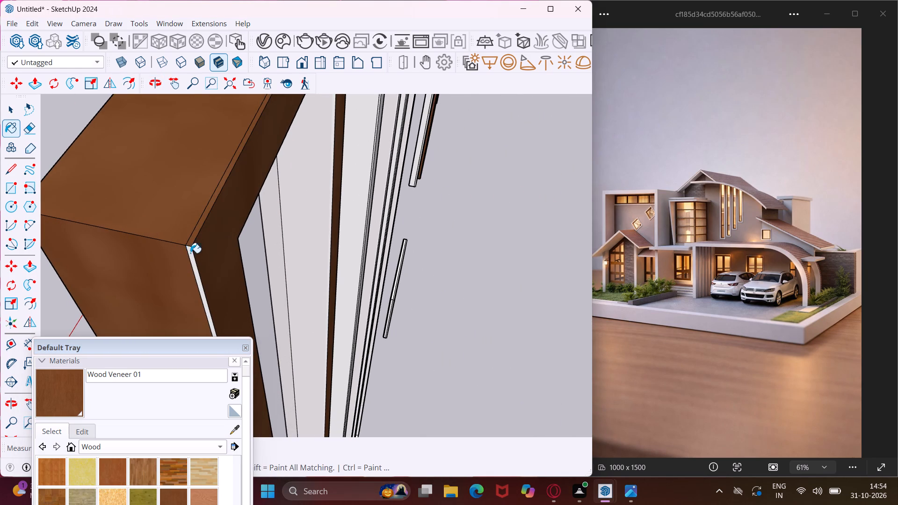
middle_click_drag(195, 252, 601, 137)
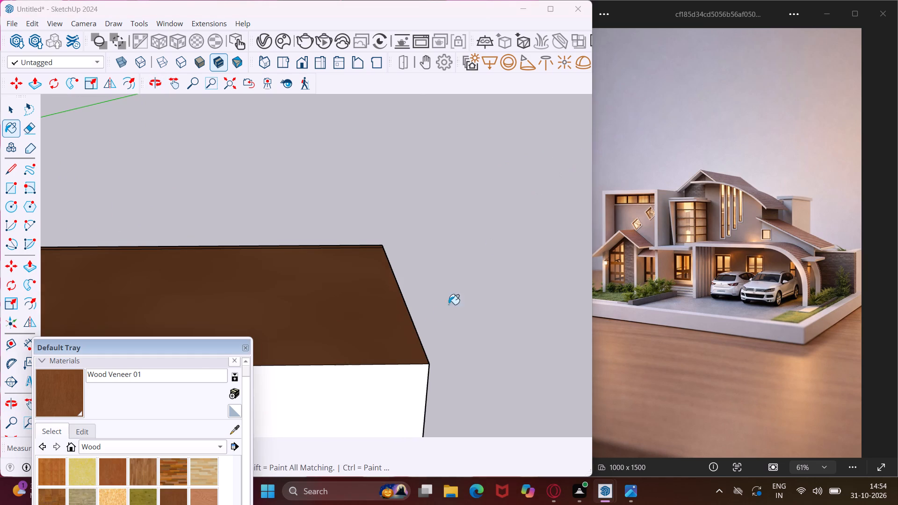
left_click(406, 364)
left_click(403, 384)
Paint the longest slim frame's front face, top, and narrow inner strips on one stile and the top rail with Wood Veneer 01.
scroll(419, 280, "down", 7)
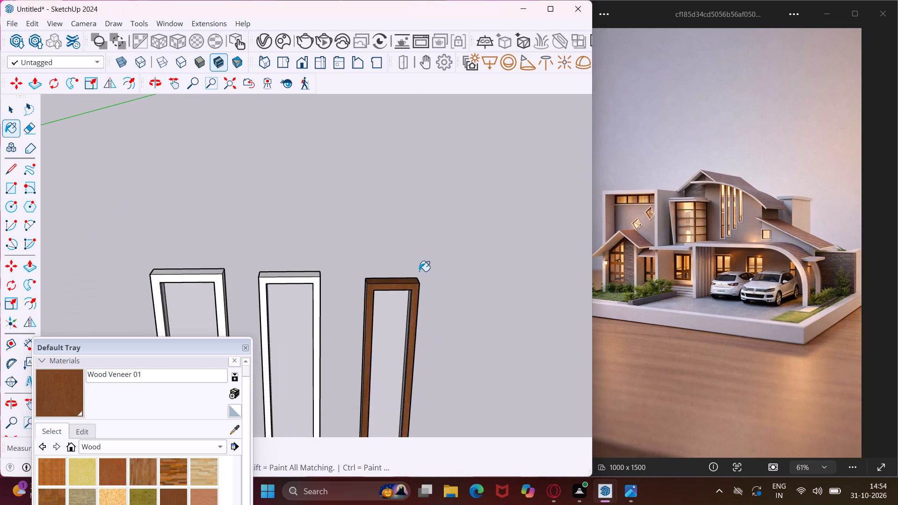
scroll(419, 271, "down", 5)
scroll(336, 277, "up", 18)
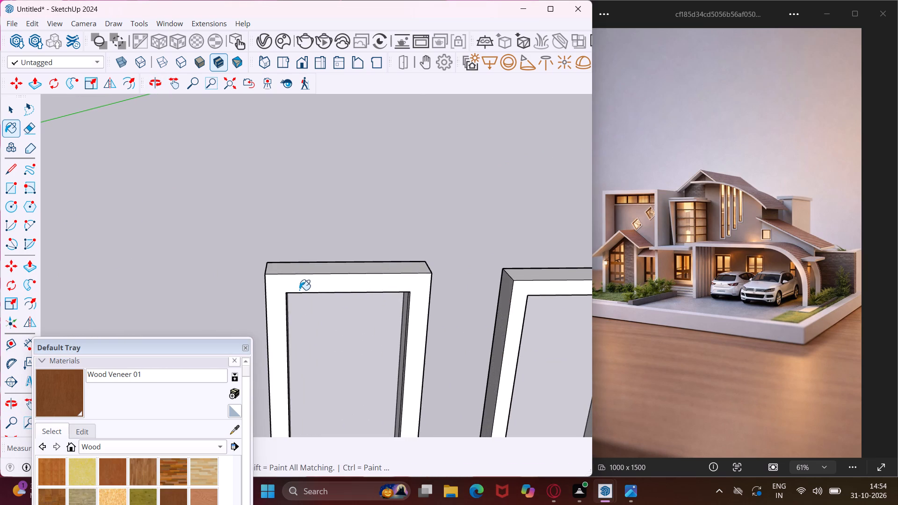
left_click(299, 290)
left_click(327, 267)
scroll(398, 298, "up", 6)
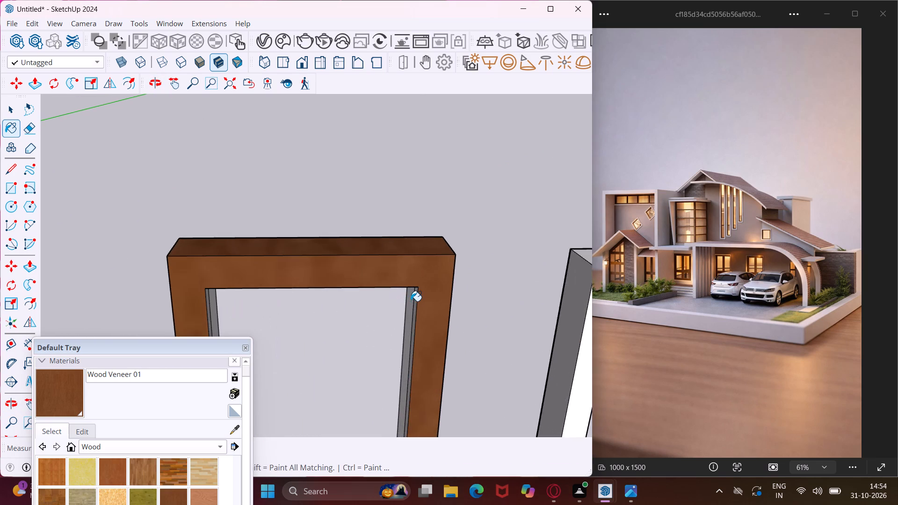
scroll(411, 301, "up", 3)
left_click(415, 300)
scroll(413, 293, "up", 1)
middle_click_drag(413, 293, 565, 84)
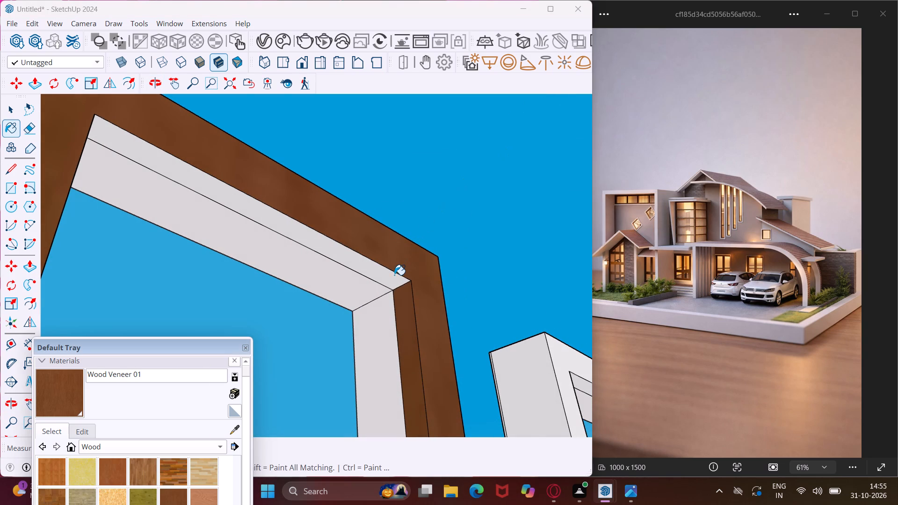
left_click(394, 275)
Paint both outer sides and the other stile's narrow inner strip on the longest slim frame with Wood Veneer 01.
scroll(394, 275, "down", 6)
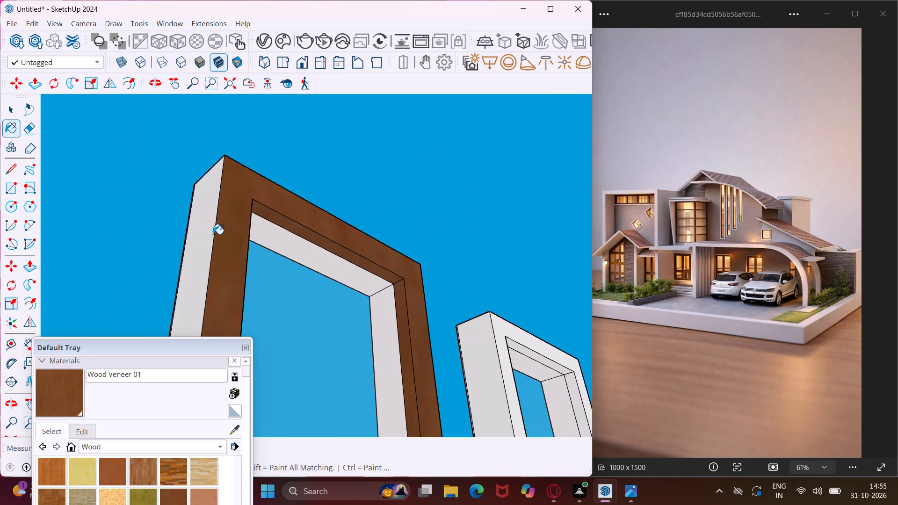
left_click(208, 225)
middle_click_drag(396, 297, 140, 325)
scroll(146, 323, "up", 3)
left_click(154, 307)
scroll(152, 287, "down", 4)
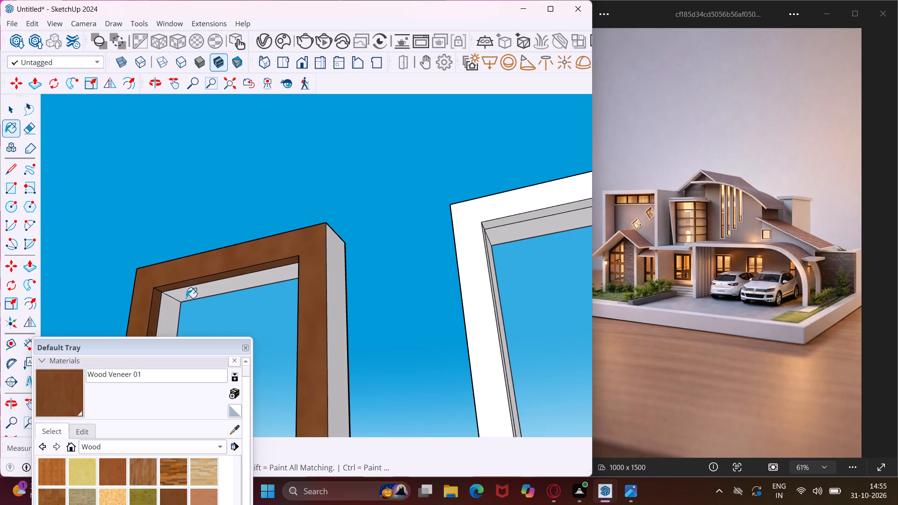
left_click(338, 267)
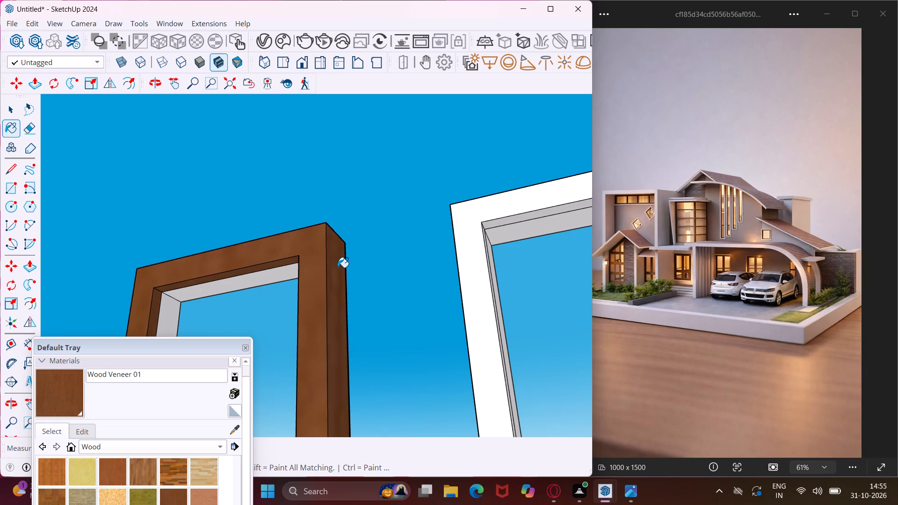
Paint the middle slim frame's front face and the narrow inner strips of its stile and top rail with Wood Veneer 01.
left_click(478, 264)
scroll(487, 225, "up", 4)
middle_click_drag(488, 236, 389, 257)
scroll(408, 244, "up", 3)
left_click(409, 242)
left_click(433, 195)
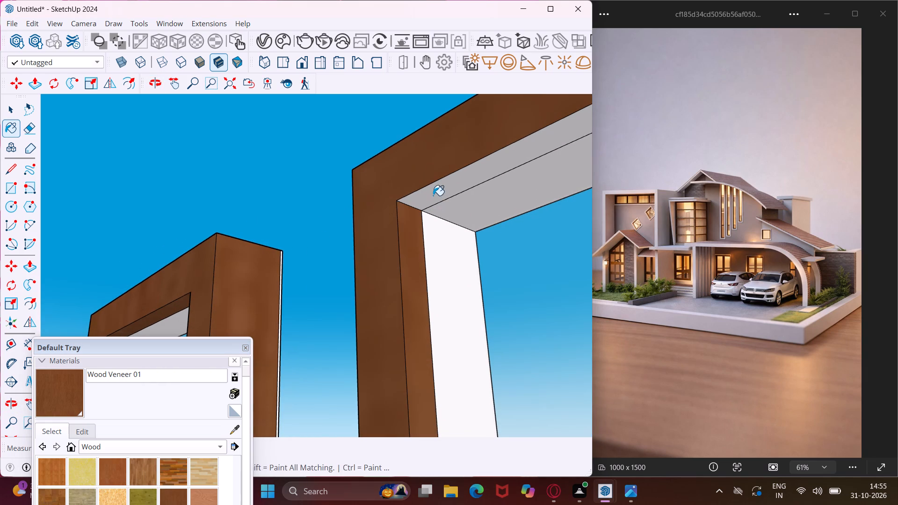
Paint the shortest slim frame's narrow inner stile strip and the middle frame's facing outer side with Wood Veneer 01.
scroll(340, 265, "down", 6)
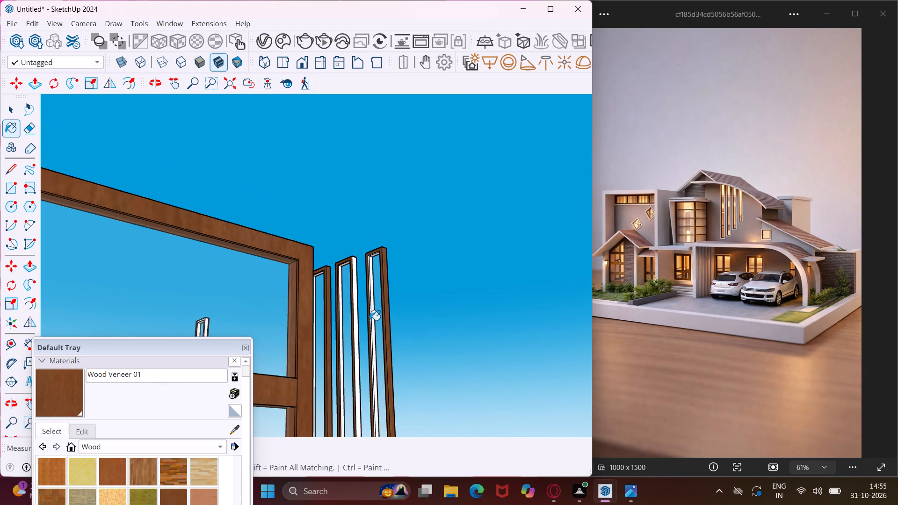
scroll(378, 325, "up", 17)
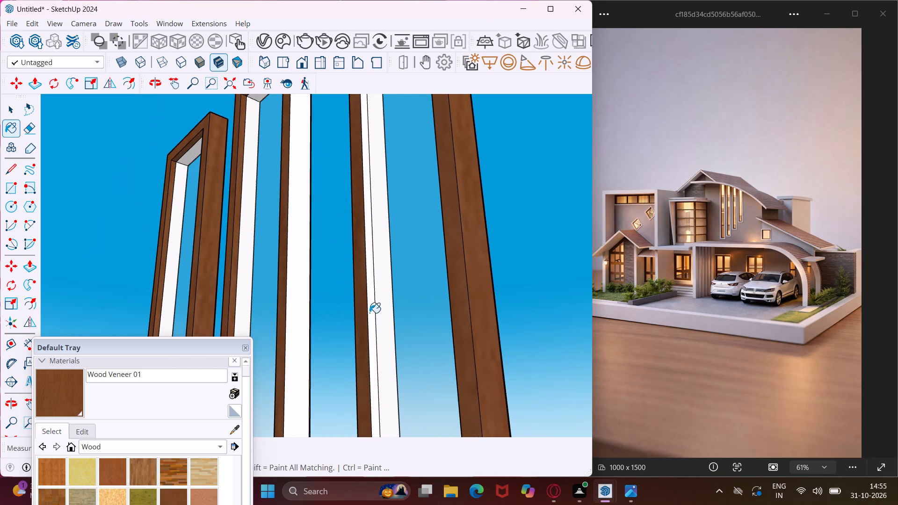
left_click(371, 310)
left_click(298, 308)
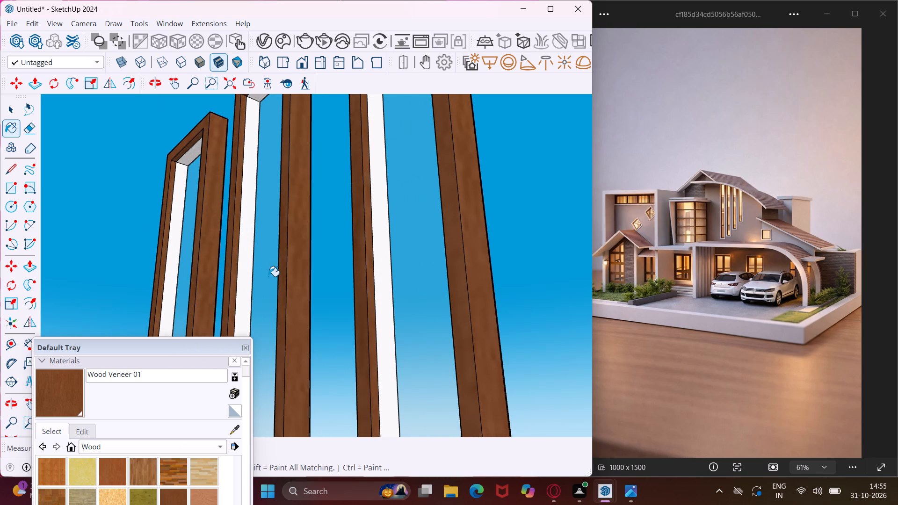
Paint the narrow inner strip on the longest slim frame's bottom rail with Wood Veneer 01.
scroll(331, 289, "down", 6)
middle_click_drag(331, 310, 316, 388)
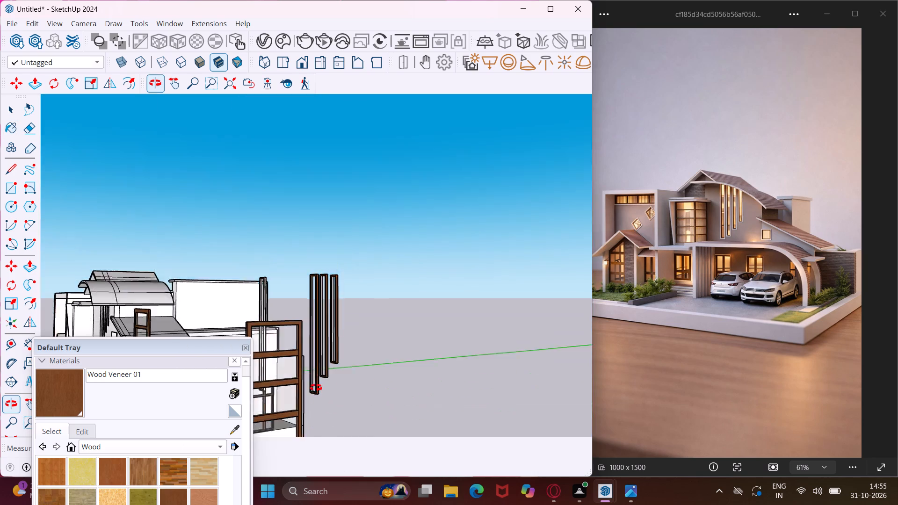
middle_click_drag(316, 388, 311, 404)
scroll(308, 393, "up", 10)
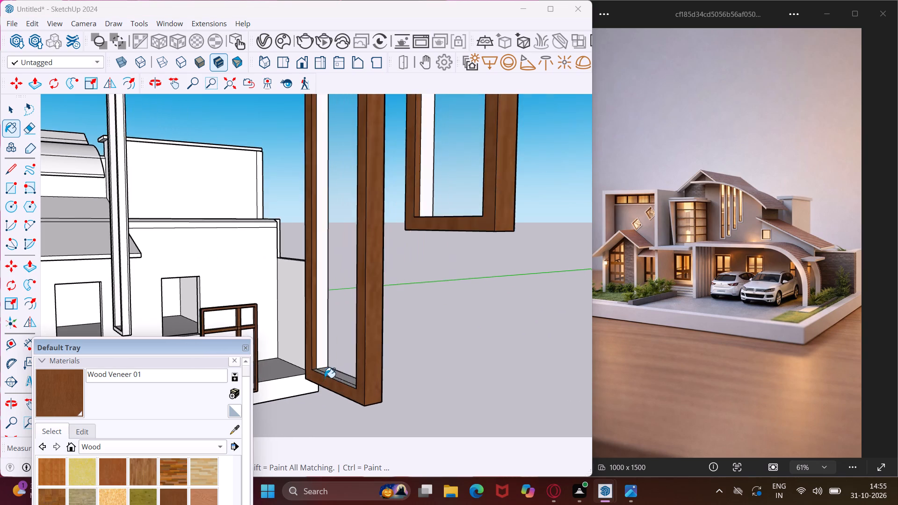
scroll(325, 378, "up", 7)
middle_click_drag(339, 381, 358, 439)
scroll(358, 388, "up", 4)
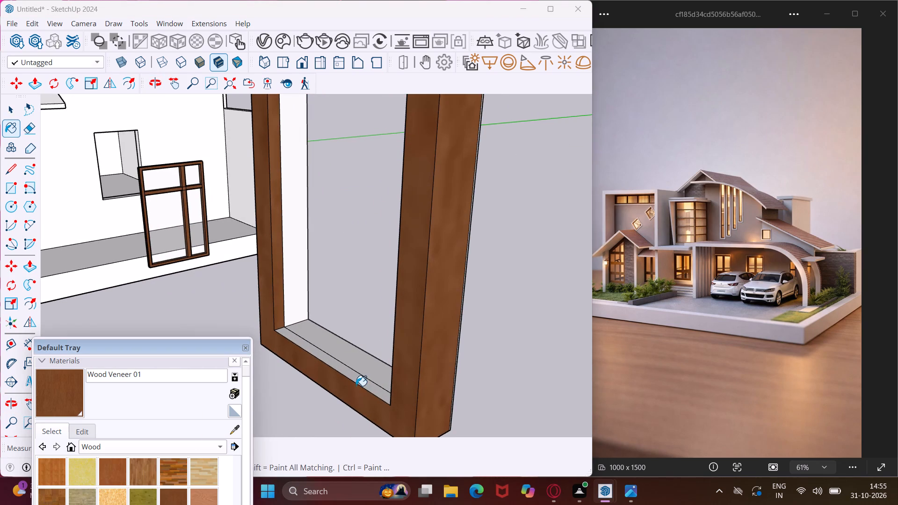
left_click(354, 379)
Paint the middle slim frame's narrow inner strips on the stile and bottom rail, plus its remaining outer side, with Wood Veneer 01.
middle_click_drag(354, 379, 665, 336)
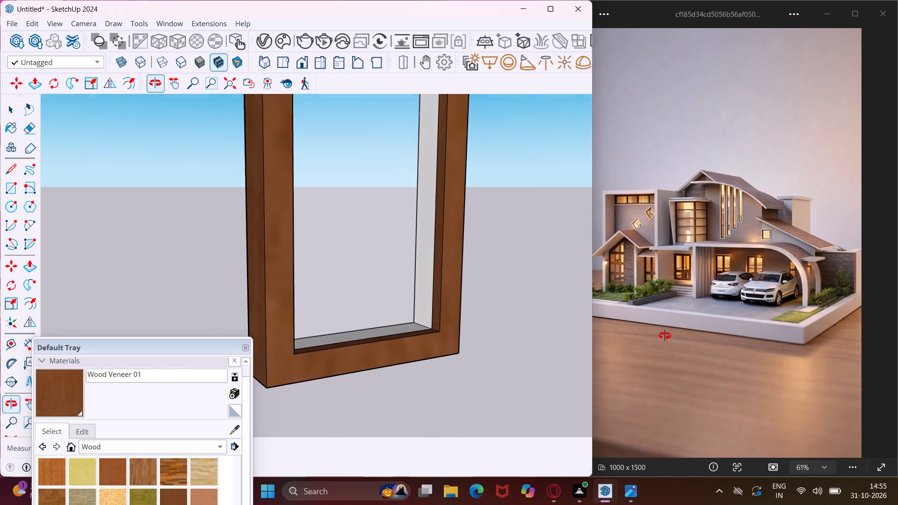
middle_click_drag(665, 336, 665, 334)
scroll(299, 321, "down", 10)
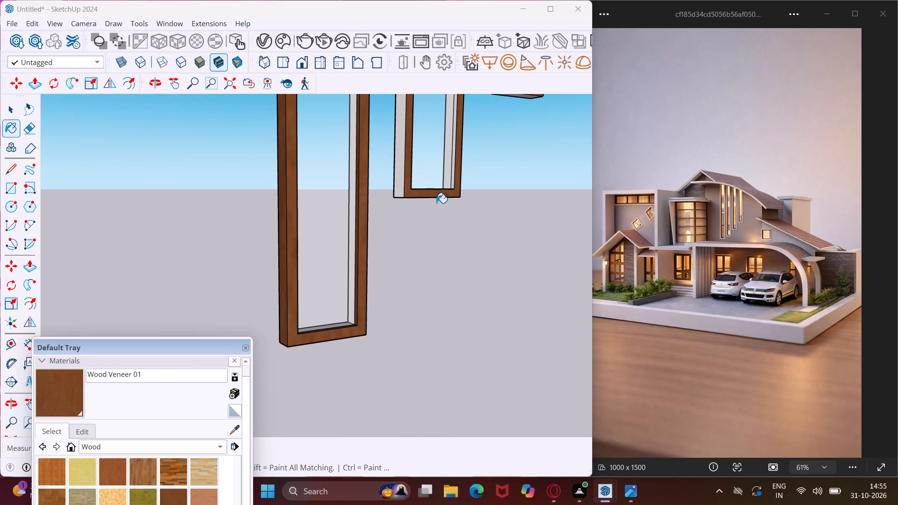
scroll(459, 163, "up", 11)
middle_click_drag(437, 188, 427, 274)
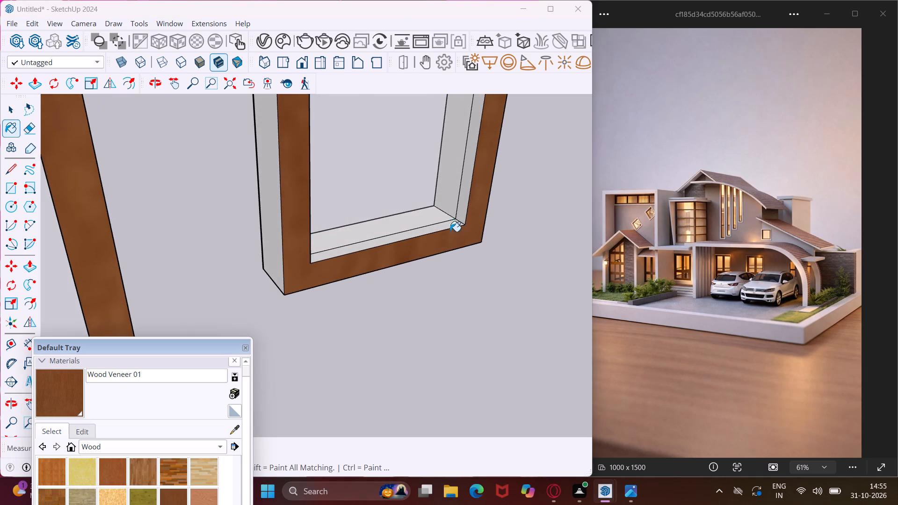
scroll(451, 228, "up", 4)
left_click(463, 204)
left_click(449, 228)
scroll(331, 269, "down", 6)
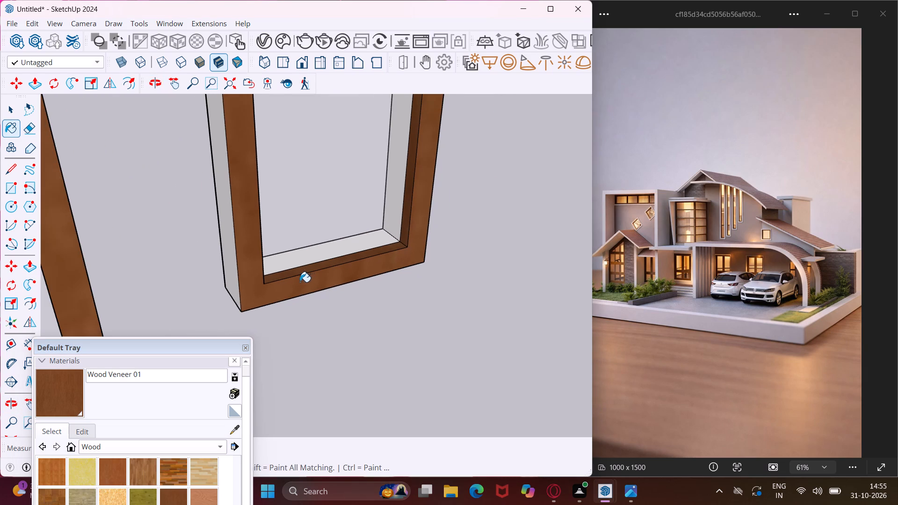
left_click(229, 243)
scroll(232, 243, "down", 6)
middle_click_drag(232, 245, 233, 245)
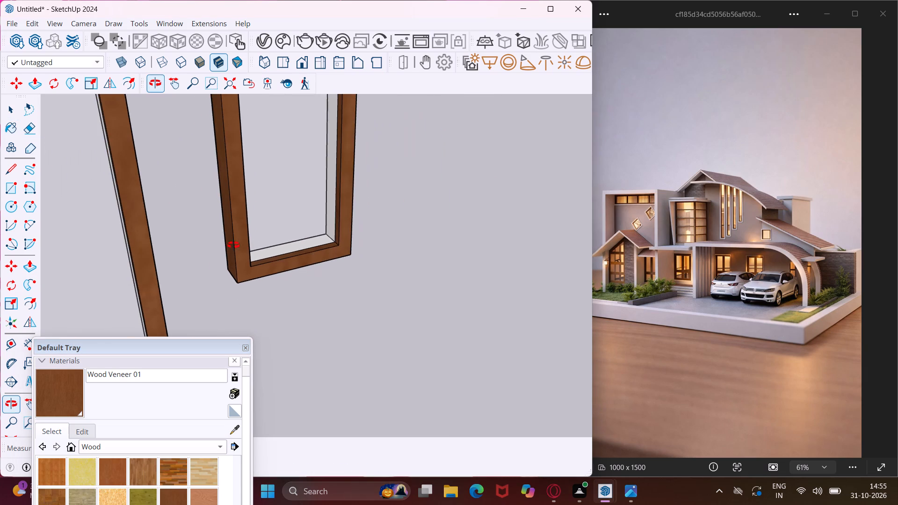
middle_click_drag(233, 245, 398, 202)
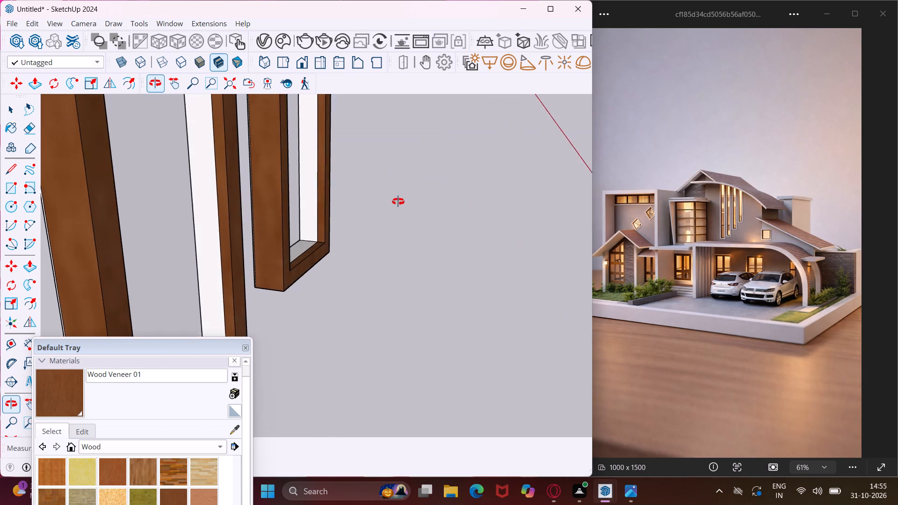
Paint the narrow inner strips on the shortest slim frame's bottom rail and adjoining stile with Wood Veneer 01.
middle_click_drag(398, 202, 310, 294)
scroll(307, 295, "down", 6)
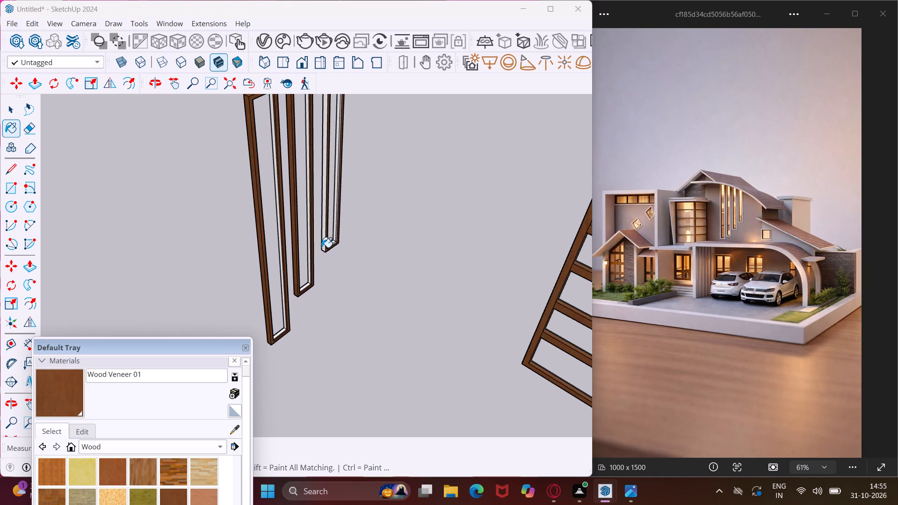
scroll(332, 230, "up", 12)
scroll(326, 281, "up", 14)
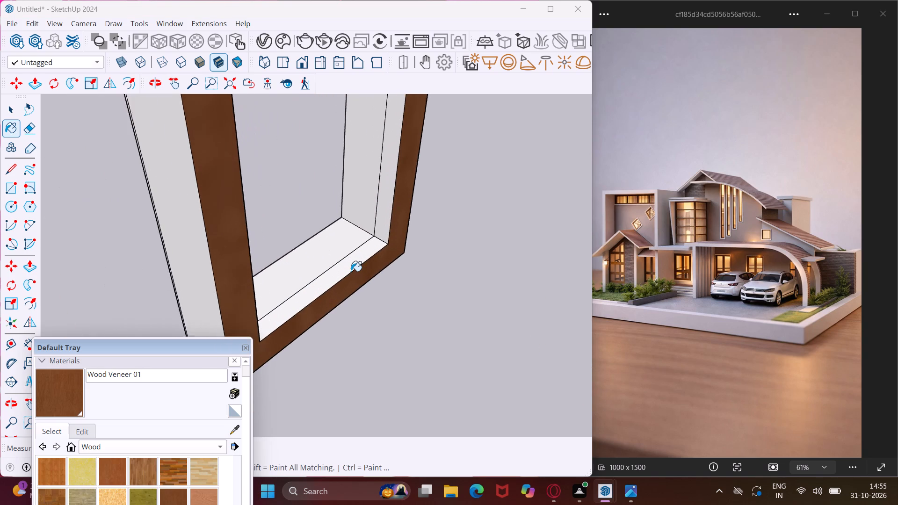
left_click(362, 262)
left_click(388, 229)
middle_click_drag(388, 229, 154, 288)
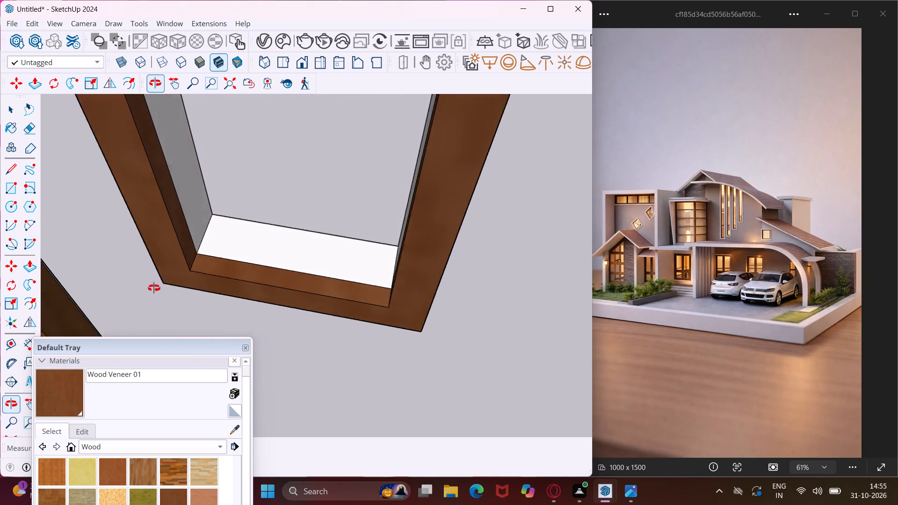
middle_click_drag(154, 288, 56, 309)
Paint the wide inner face and thin edge strip of the shortest slim frame's bottom rail with Wood Veneer 01.
middle_click_drag(401, 285, 116, 272)
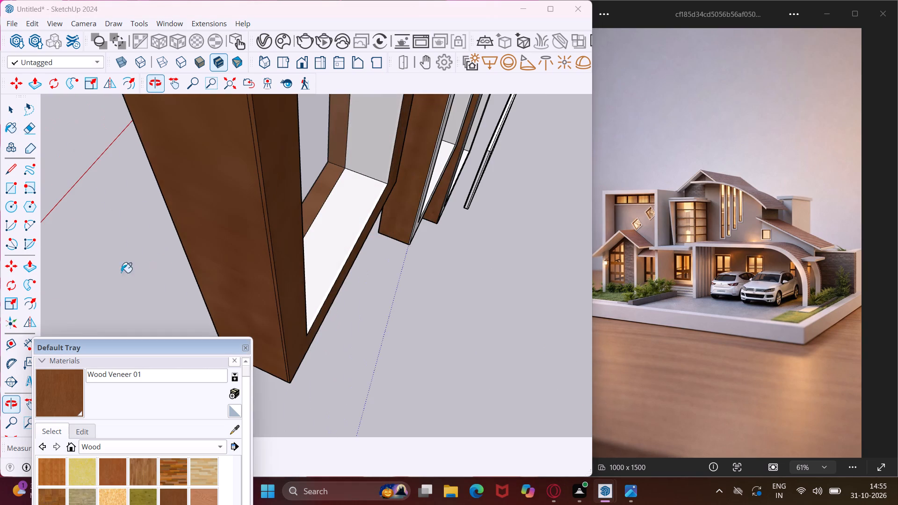
scroll(361, 240, "up", 6)
left_click(376, 200)
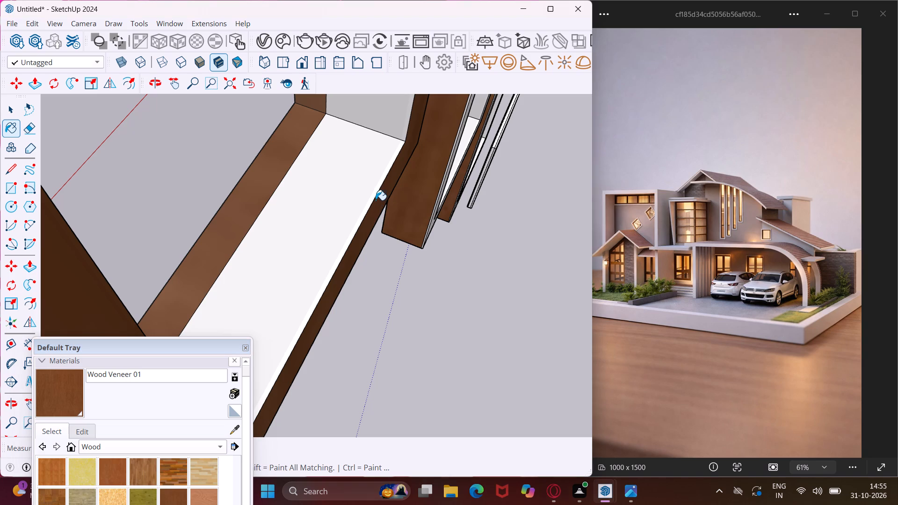
scroll(381, 193, "up", 3)
left_click(383, 180)
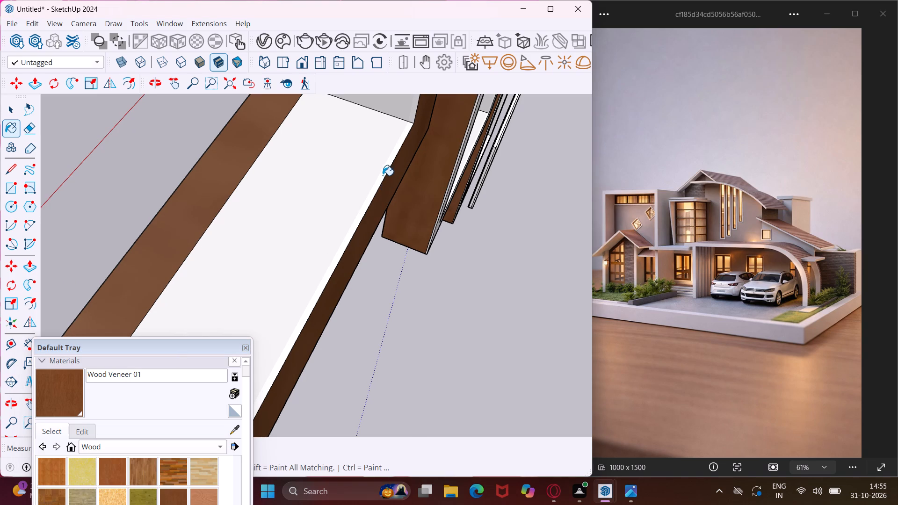
left_click(383, 175)
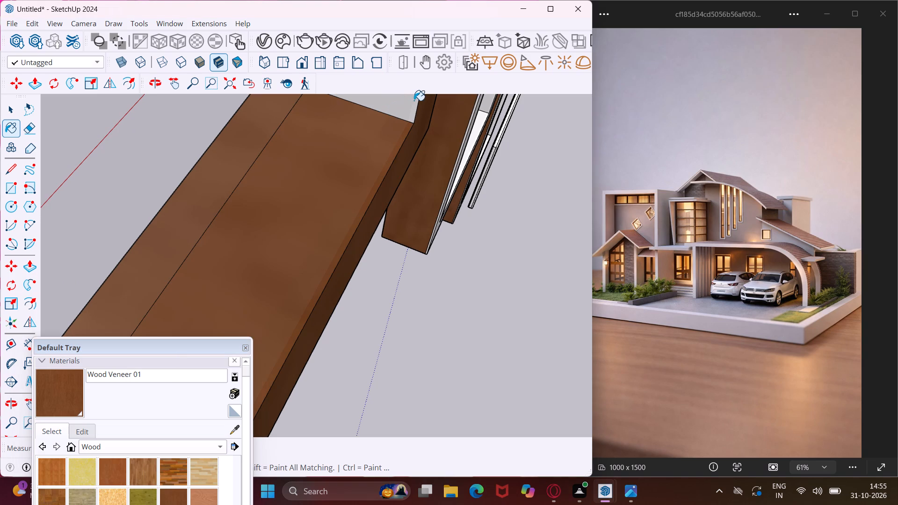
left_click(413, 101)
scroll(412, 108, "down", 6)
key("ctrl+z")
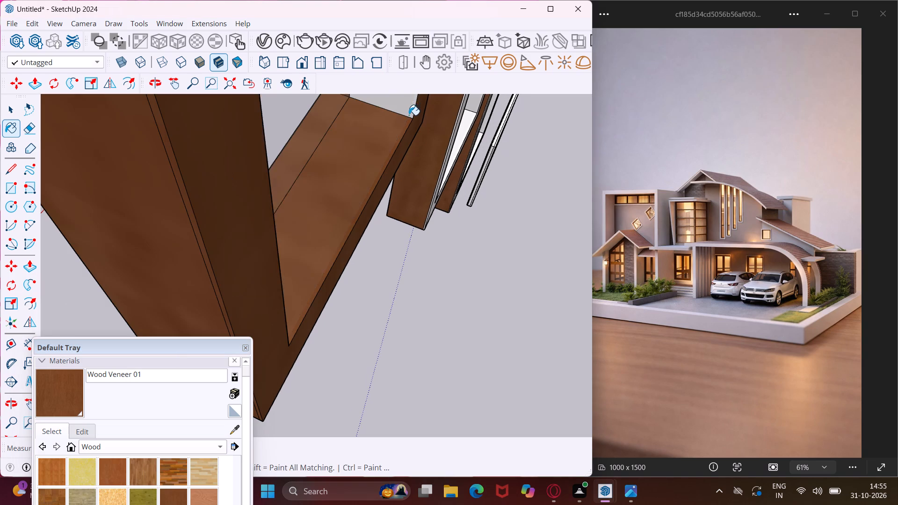
Paint the wide inner faces of both stiles on the shortest slim frame with Wood Veneer 01.
scroll(410, 111, "up", 4)
left_click(417, 104)
scroll(411, 119, "down", 6)
middle_click_drag(378, 199, 137, 264)
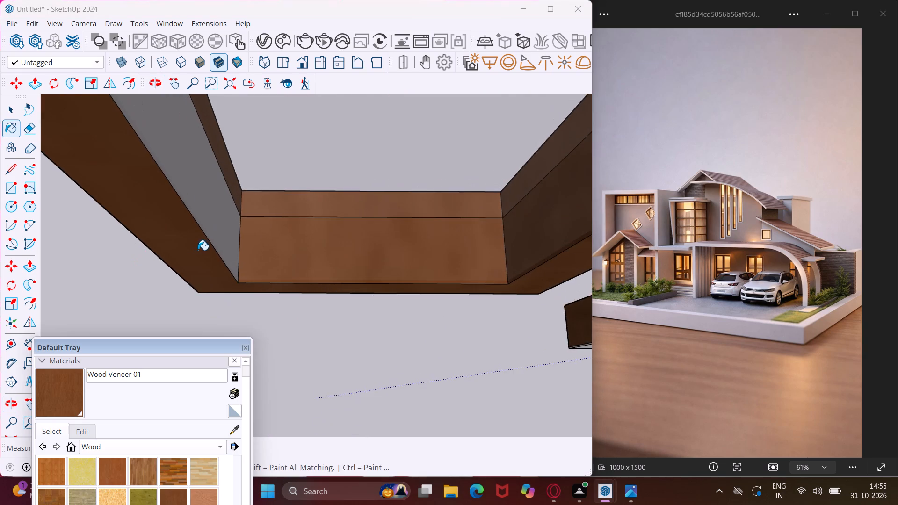
scroll(198, 250, "up", 7)
middle_click_drag(221, 250, 152, 249)
scroll(214, 233, "up", 3)
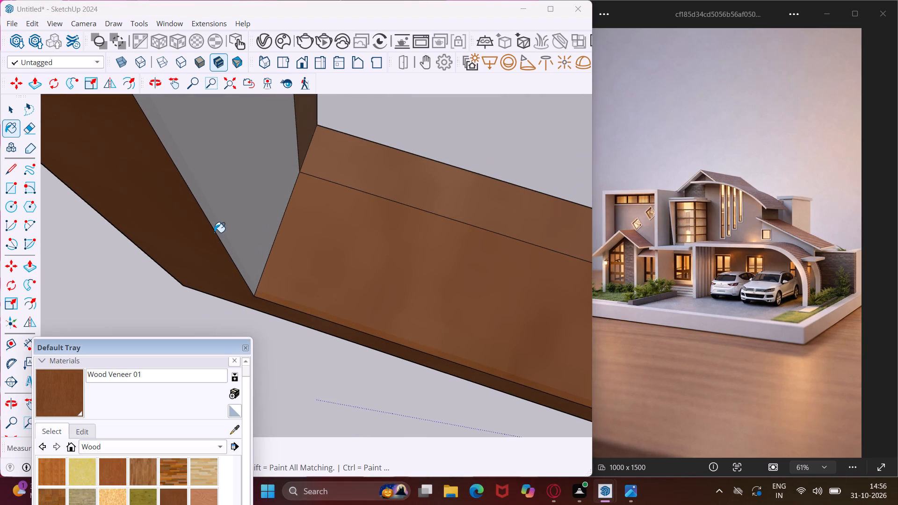
left_click(214, 232)
left_click(217, 231)
Paint the middle slim frame's top outer face and the thin edge strip along its front with Wood Veneer 01.
middle_click_drag(213, 234, 460, 202)
scroll(343, 231, "down", 17)
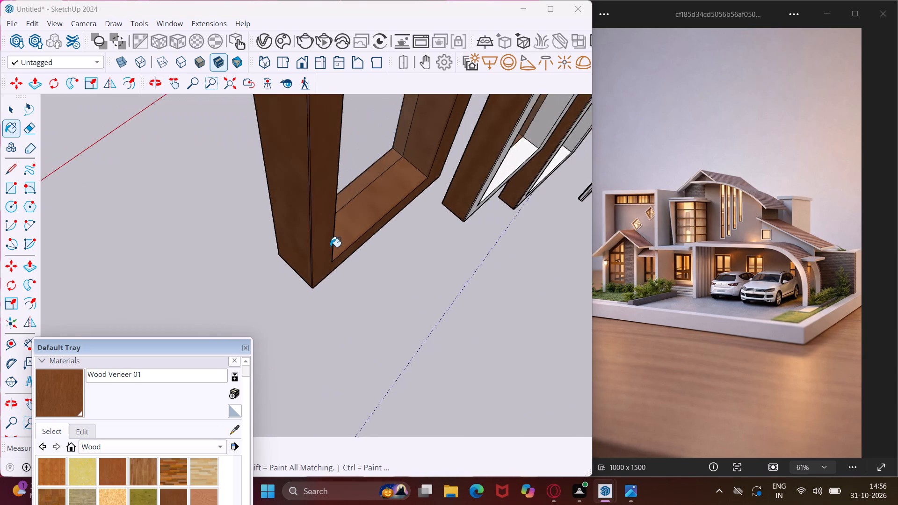
scroll(330, 247, "down", 18)
scroll(326, 257, "down", 6)
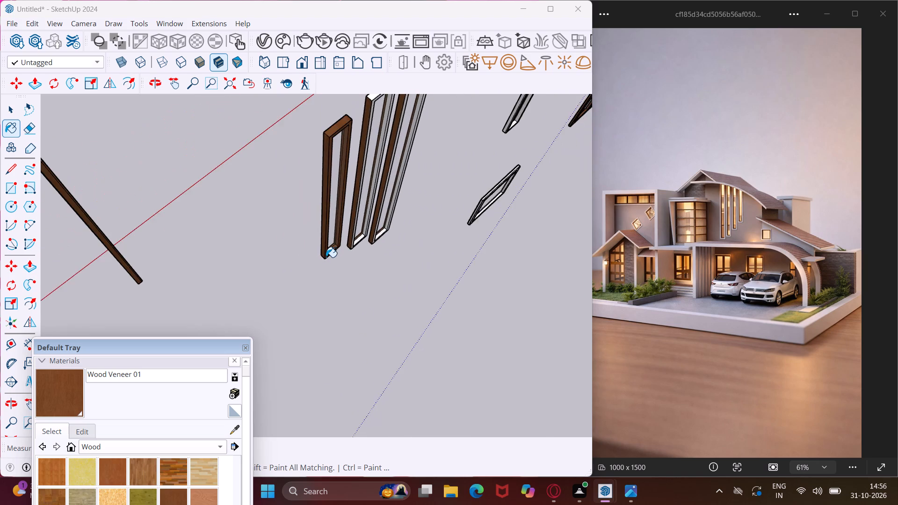
scroll(326, 257, "down", 2)
scroll(374, 130, "up", 12)
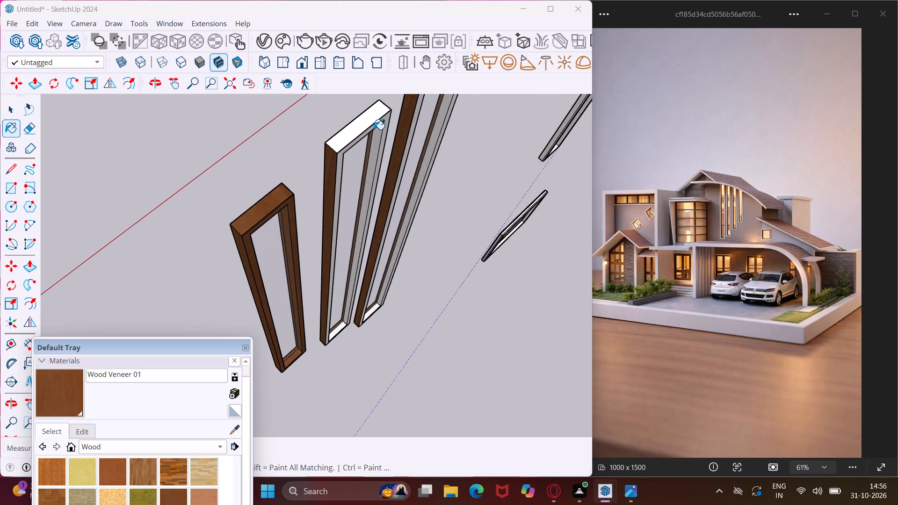
scroll(374, 130, "up", 4)
left_click(361, 116)
scroll(388, 115, "up", 9)
left_click(389, 110)
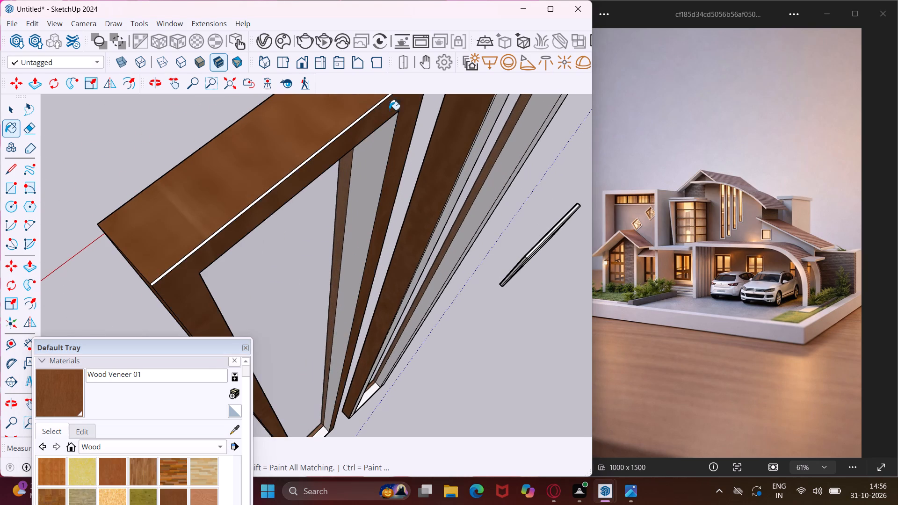
scroll(167, 271, "up", 4)
left_click(166, 274)
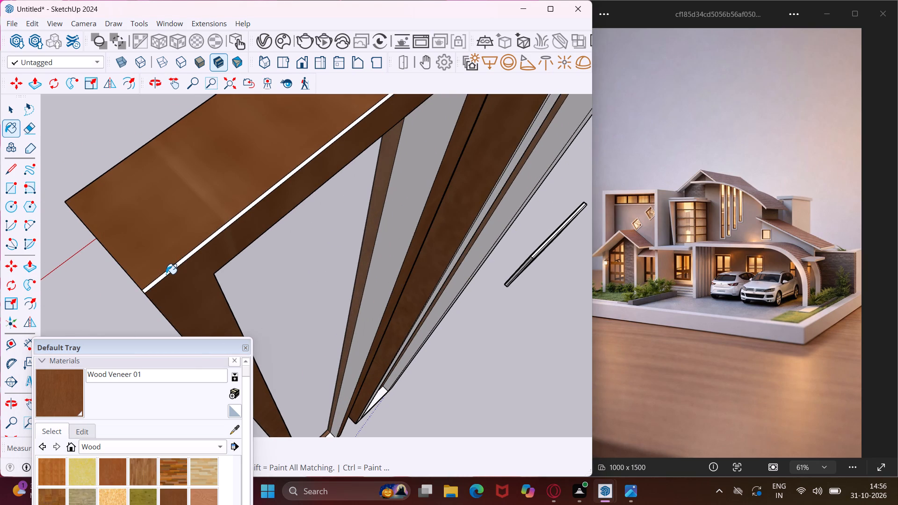
Paint the wide inner face and thin edge strip of the middle slim frame's stile with Wood Veneer 01.
scroll(434, 177, "up", 8)
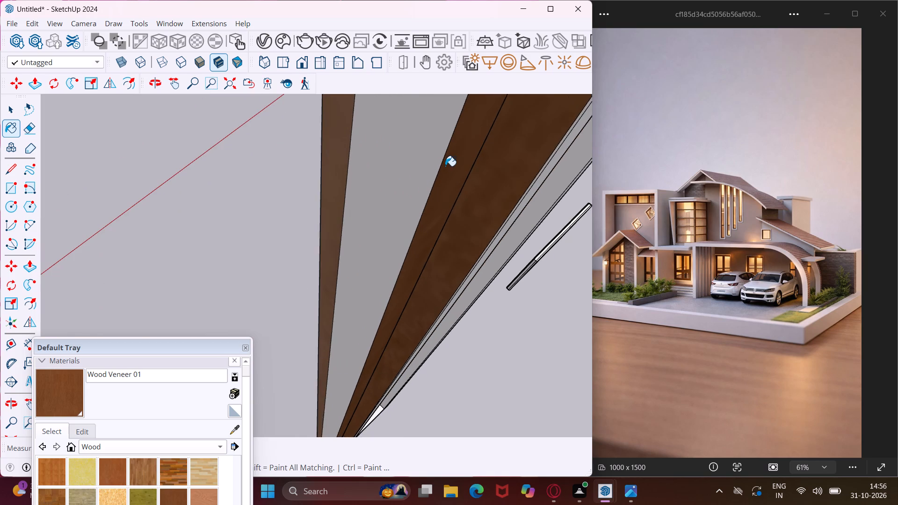
scroll(446, 166, "up", 3)
left_click(448, 161)
left_click(444, 154)
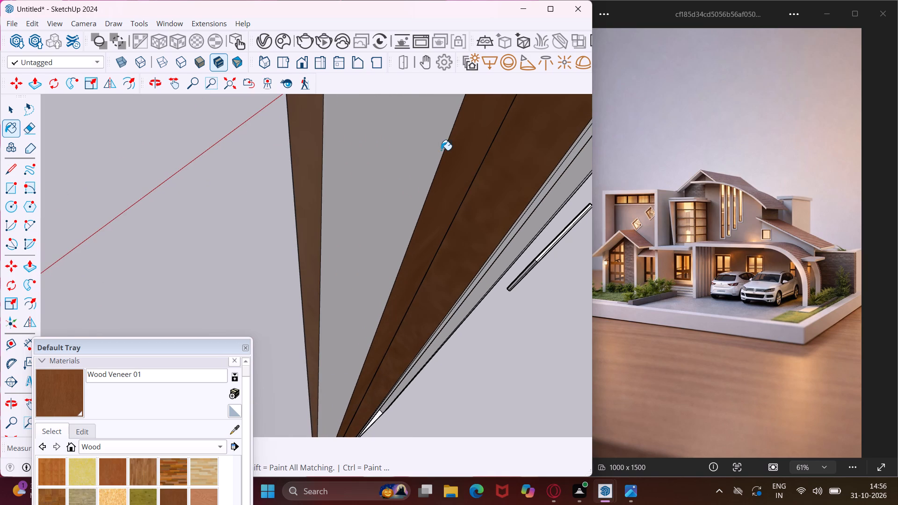
left_click(441, 150)
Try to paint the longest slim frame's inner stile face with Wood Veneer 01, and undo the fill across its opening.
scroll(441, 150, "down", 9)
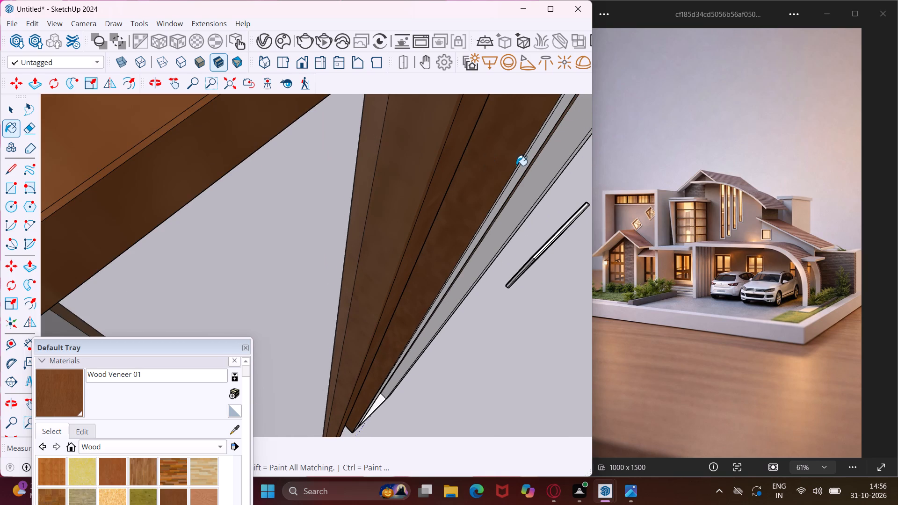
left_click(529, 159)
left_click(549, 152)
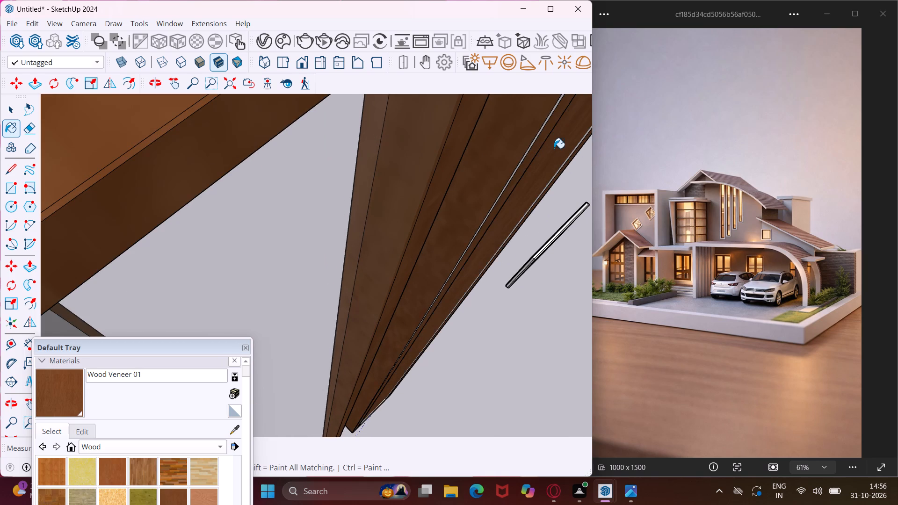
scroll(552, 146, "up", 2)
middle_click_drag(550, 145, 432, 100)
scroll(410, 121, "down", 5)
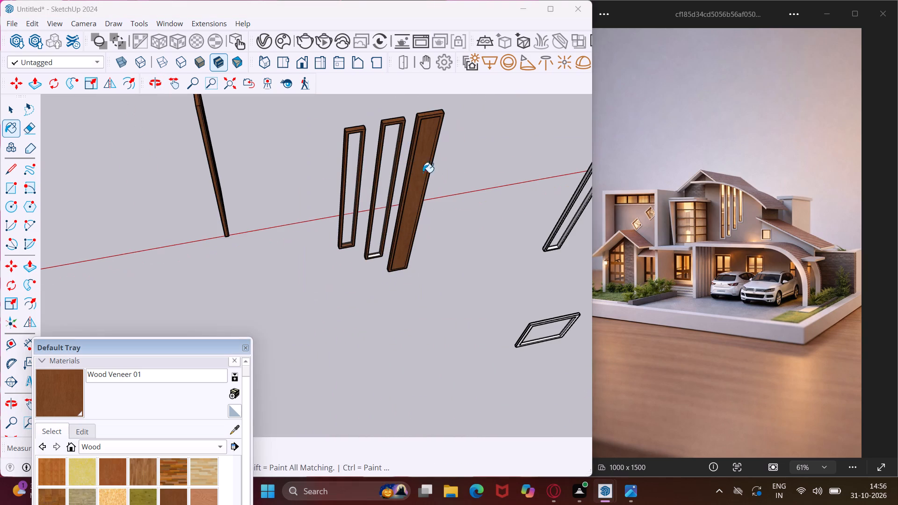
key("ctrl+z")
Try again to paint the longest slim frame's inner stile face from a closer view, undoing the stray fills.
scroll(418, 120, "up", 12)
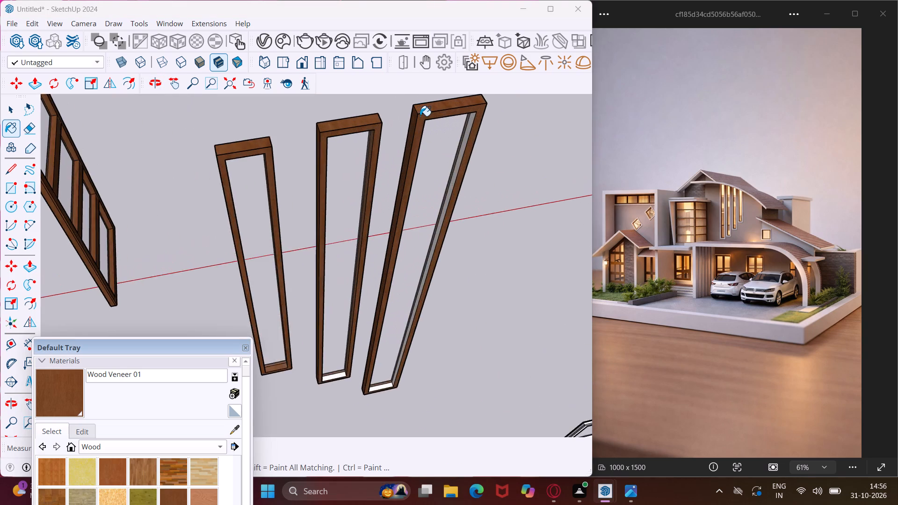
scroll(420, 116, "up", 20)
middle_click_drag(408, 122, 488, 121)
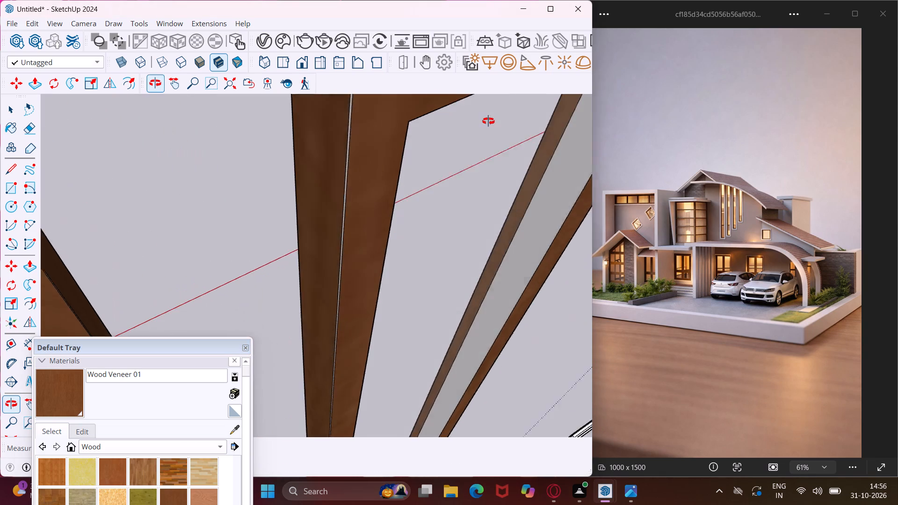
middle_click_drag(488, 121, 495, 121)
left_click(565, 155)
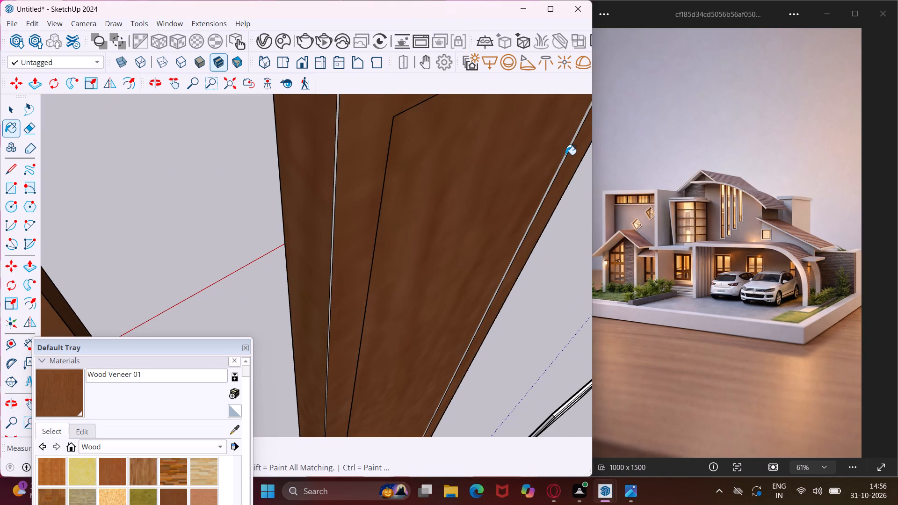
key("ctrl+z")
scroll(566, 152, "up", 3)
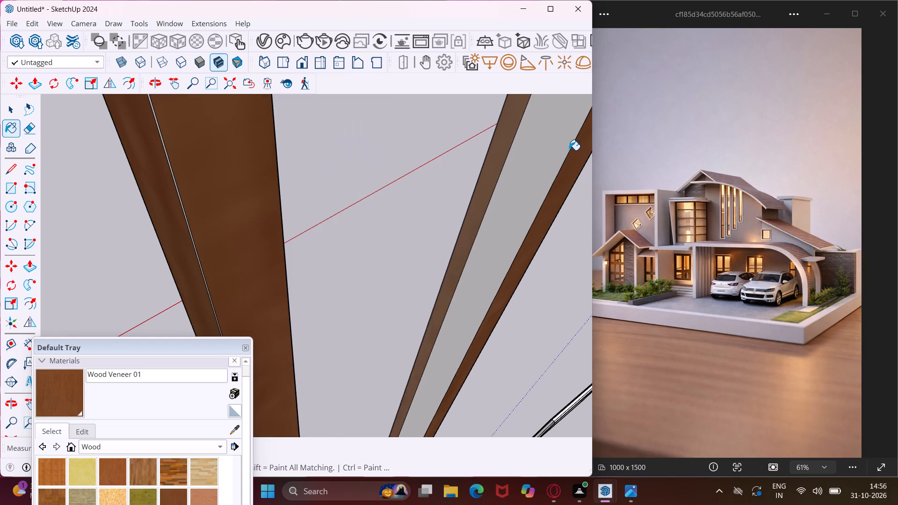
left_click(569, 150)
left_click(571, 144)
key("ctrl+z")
Paint the wide inner face and thin edge strip of the longest slim frame's stile with Wood Veneer 01.
scroll(572, 144, "up", 4, "ctrl")
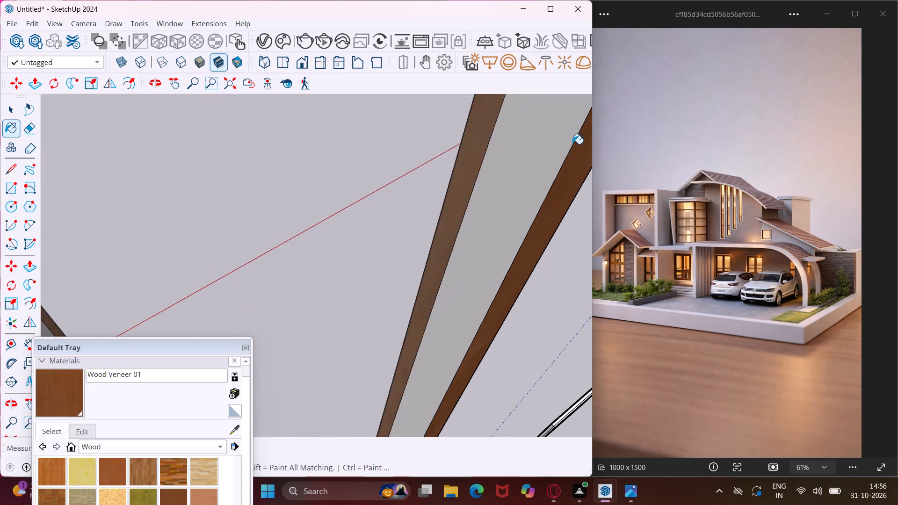
scroll(572, 144, "up", 3)
left_click(577, 140)
left_click(577, 133)
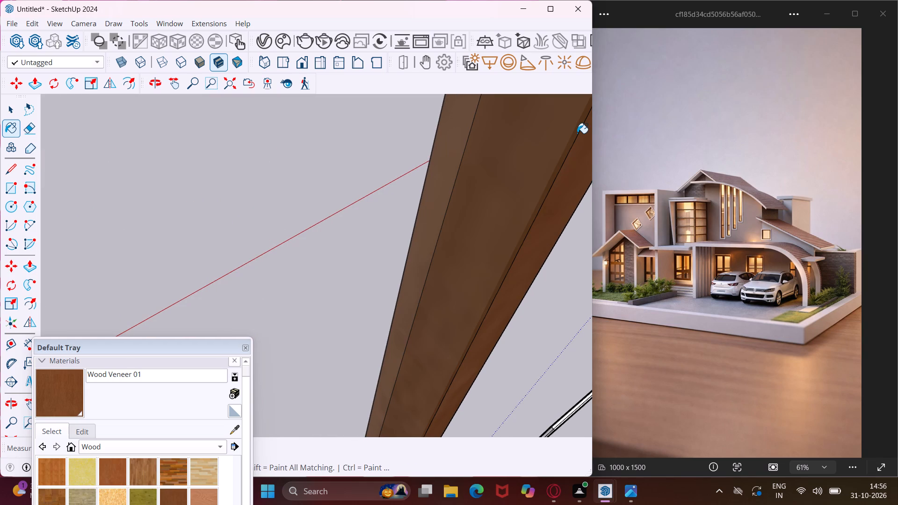
Paint the thin edge strips along the longest slim frame's outer side and top with Wood Veneer 01.
scroll(577, 133, "down", 14)
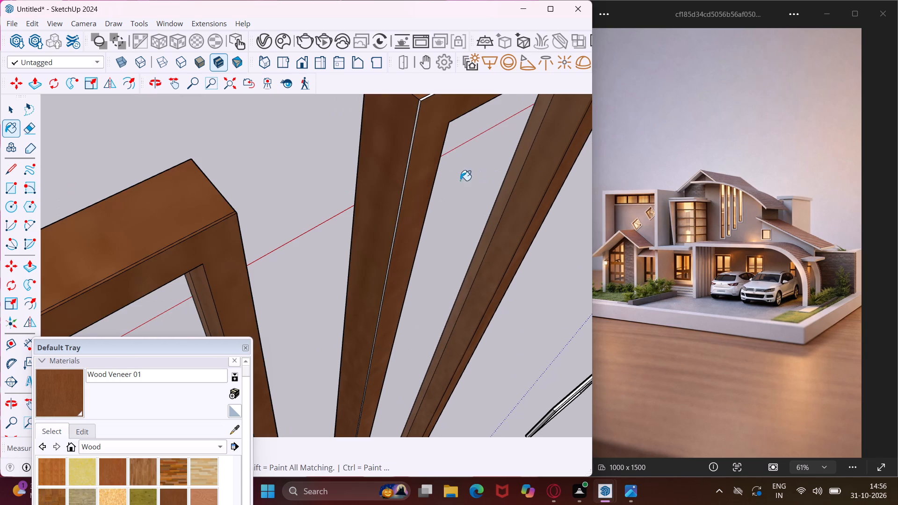
scroll(418, 102, "up", 8)
left_click(420, 103)
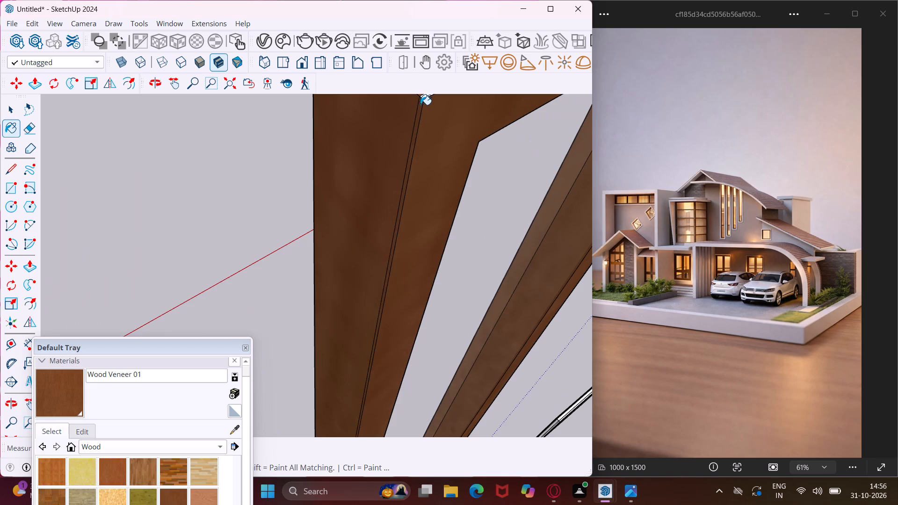
middle_click_drag(420, 105, 406, 158)
left_click(443, 101)
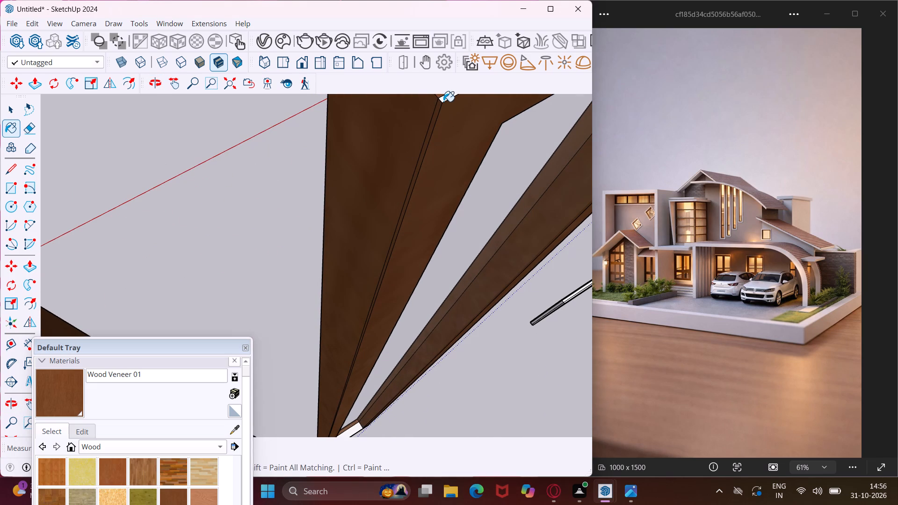
left_click(443, 101)
left_click(442, 99)
Paint the wide inner face of the middle slim frame's bottom rail with Wood Veneer 01.
scroll(424, 134, "down", 13)
scroll(380, 186, "down", 12)
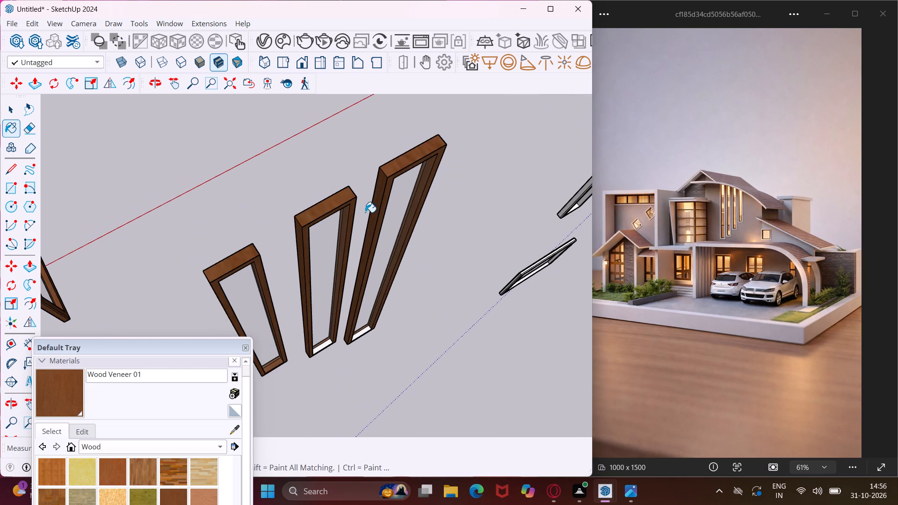
scroll(317, 358, "up", 10)
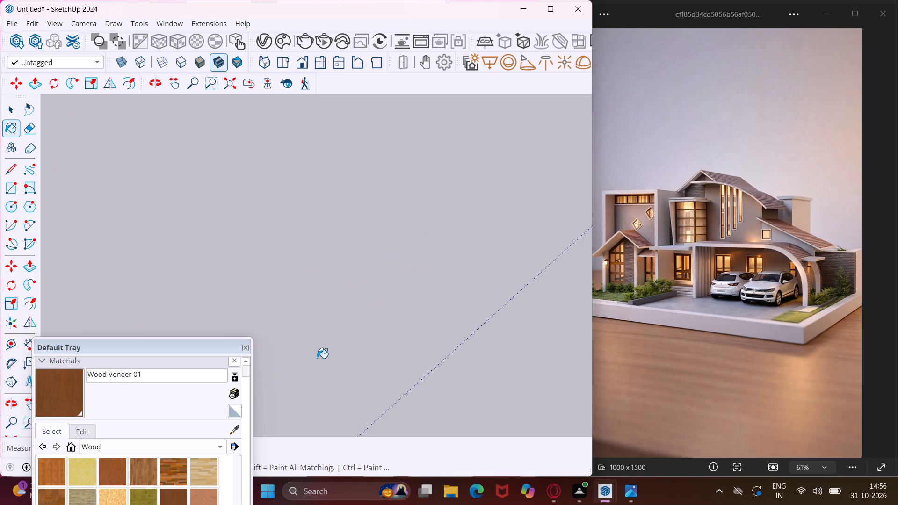
scroll(317, 358, "down", 4)
left_click(355, 189)
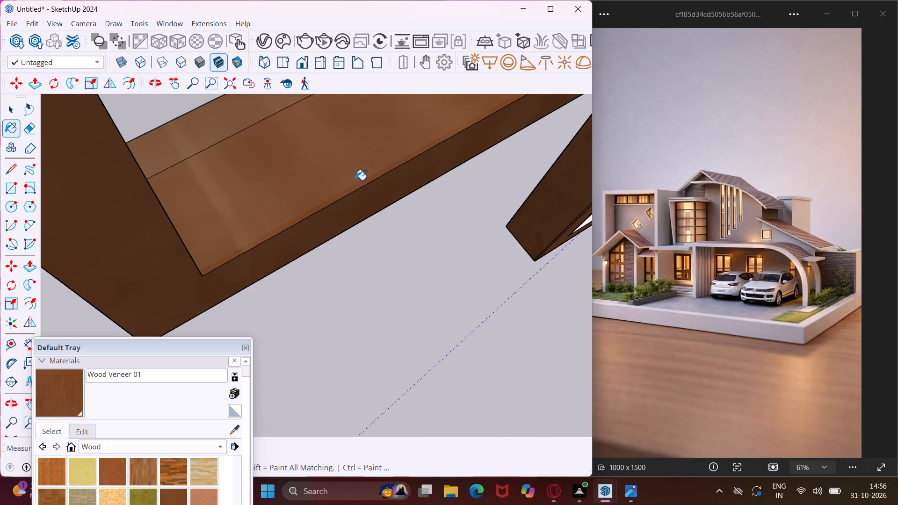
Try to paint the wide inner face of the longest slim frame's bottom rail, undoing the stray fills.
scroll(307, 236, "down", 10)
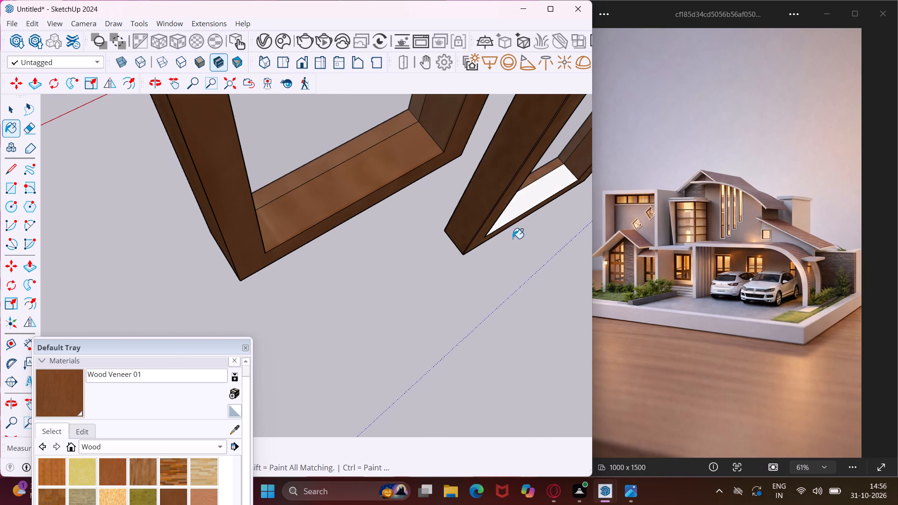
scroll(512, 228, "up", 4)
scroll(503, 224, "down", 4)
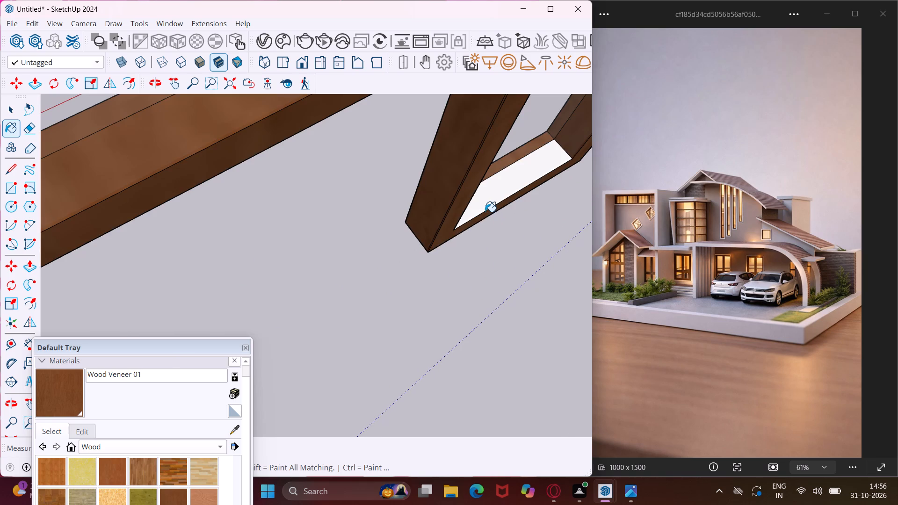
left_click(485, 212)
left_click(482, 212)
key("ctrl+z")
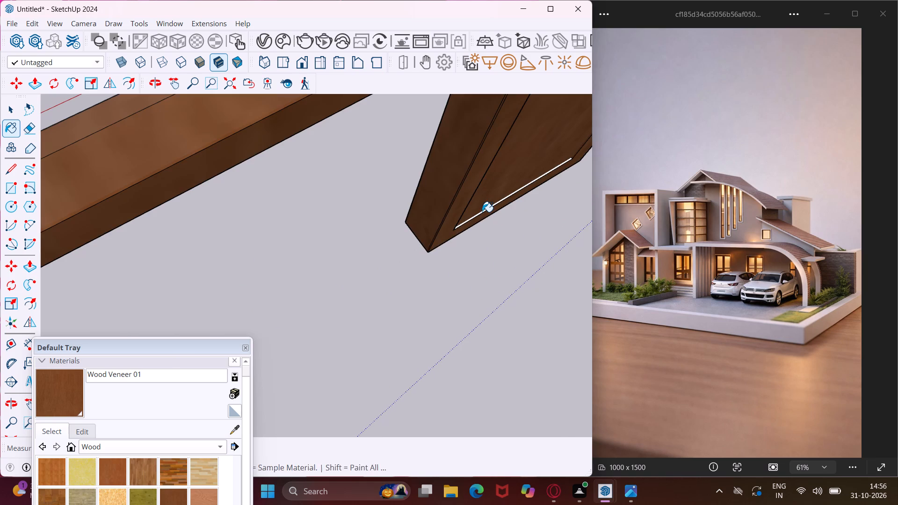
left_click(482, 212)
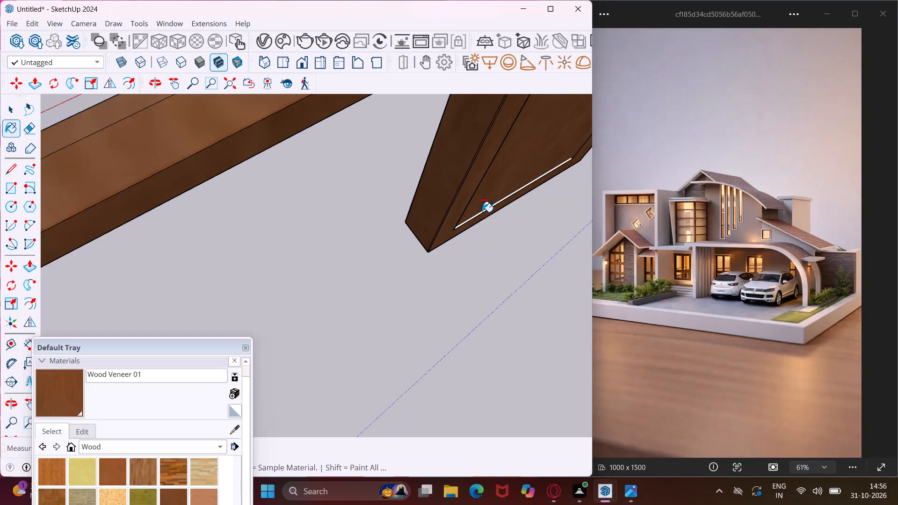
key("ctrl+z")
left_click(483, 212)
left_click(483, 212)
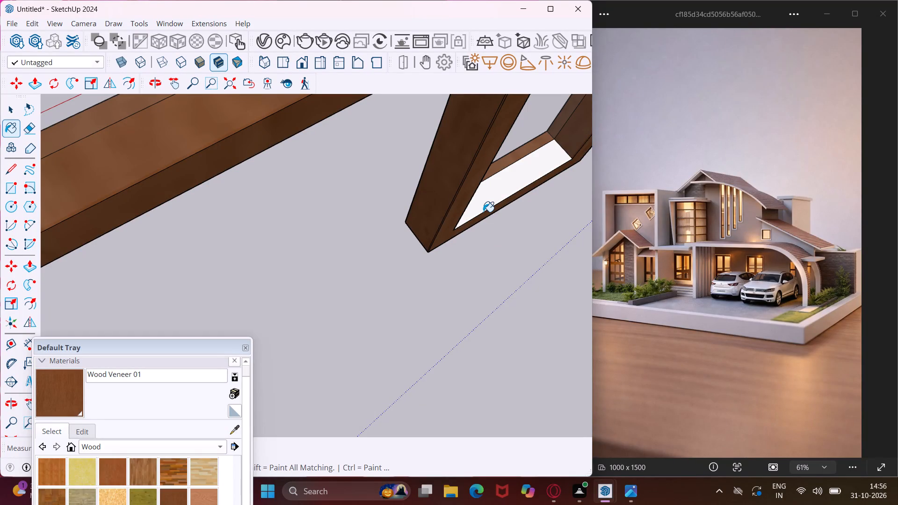
Paint the wide inner face and thin edge strip of the longest slim frame's bottom rail with Wood Veneer 01.
scroll(484, 212, "up", 8)
left_click(484, 212)
scroll(484, 212, "up", 2)
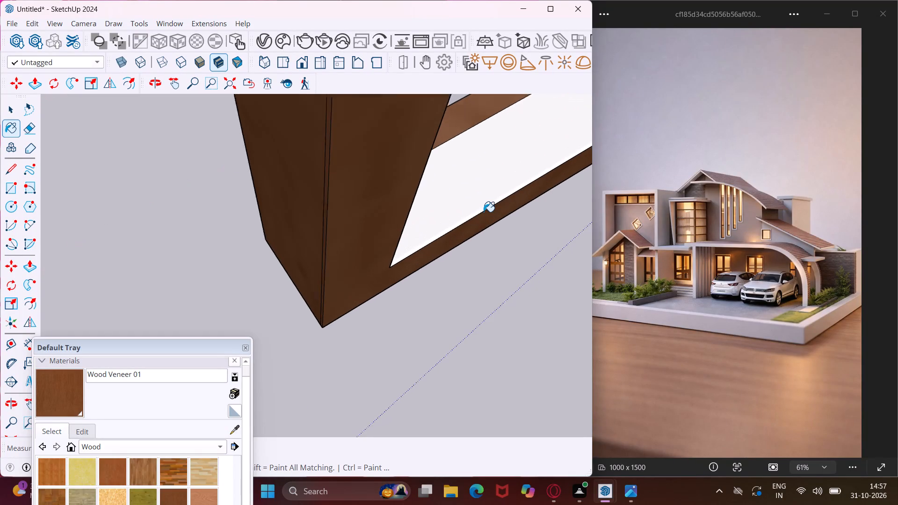
scroll(484, 212, "up", 5)
left_click(481, 209)
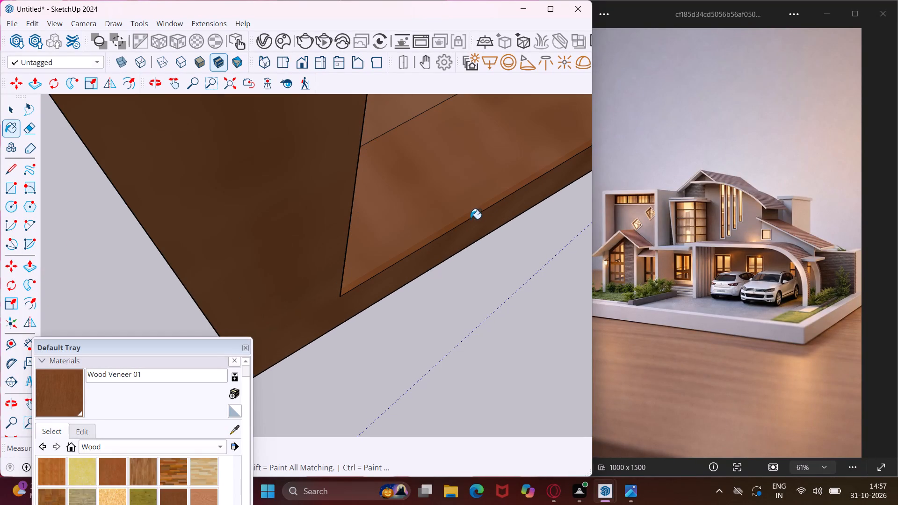
key("ctrl+z")
scroll(469, 219, "up", 3)
left_click(476, 214)
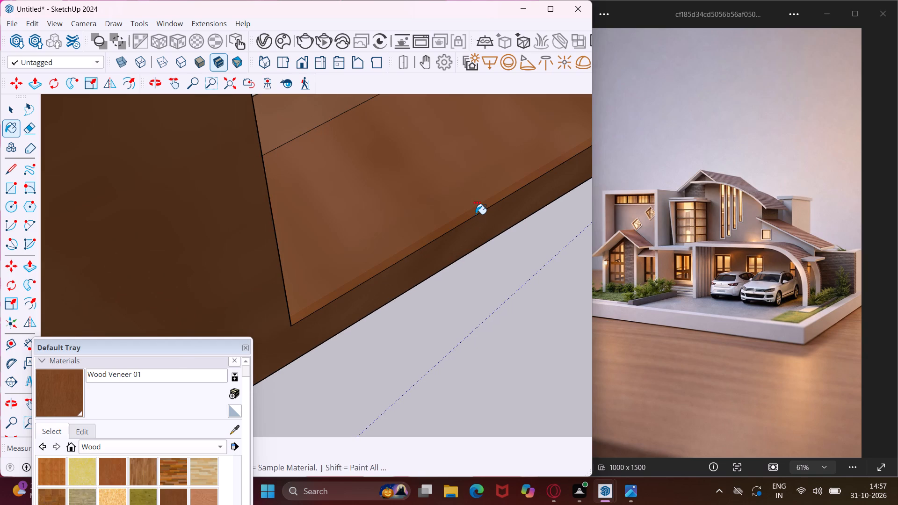
key("ctrl+z")
left_click(476, 214)
scroll(391, 253, "down", 5)
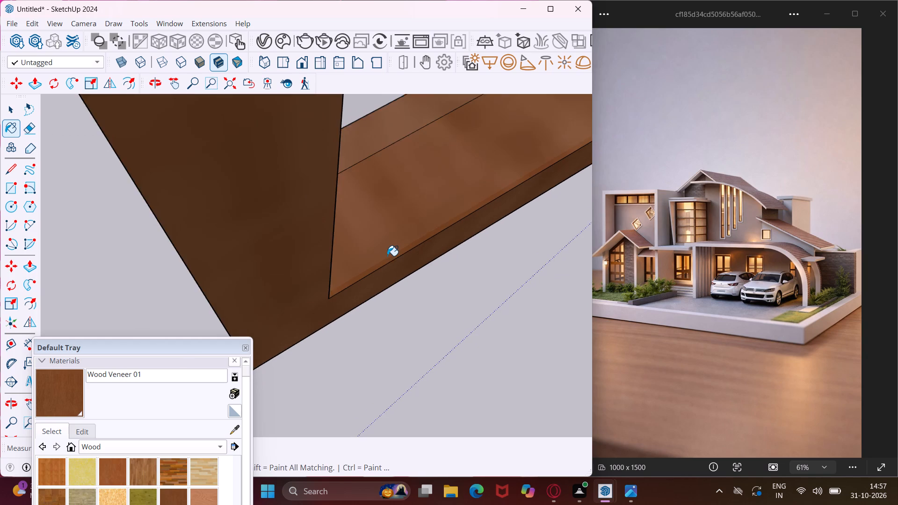
Paint the unpainted inner face of the longest slim frame's stile, beside its bottom rail, with Wood Veneer 01.
scroll(387, 256, "down", 6)
middle_click_drag(387, 256, 96, 243)
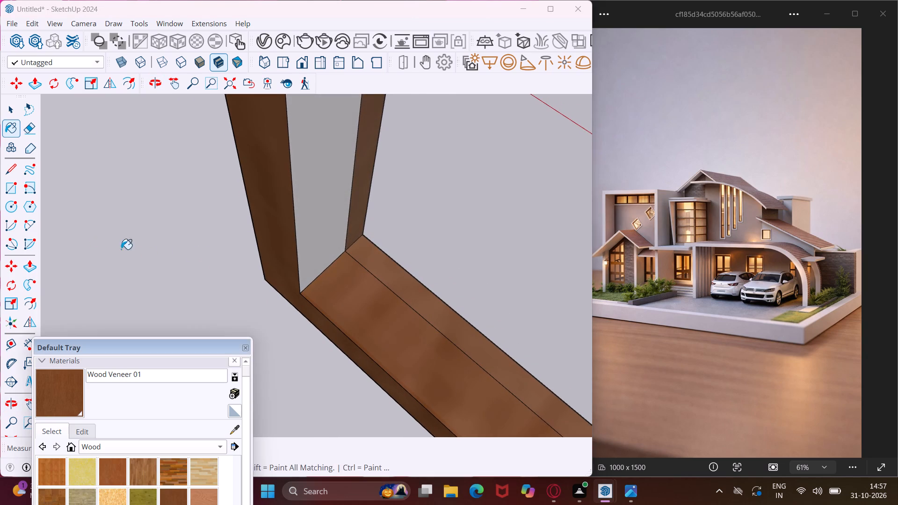
scroll(290, 275, "up", 8)
left_click(308, 269)
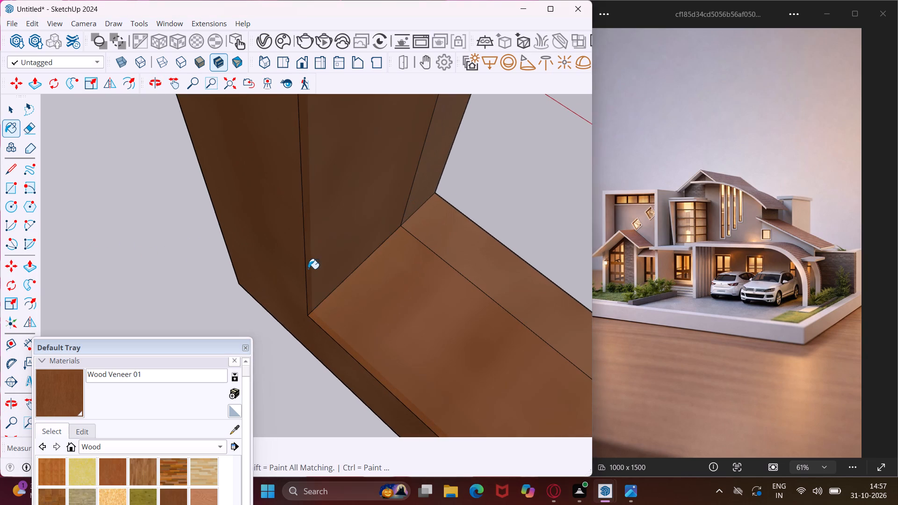
Paint the thin white edge strip along the shortest slim frame's stile with Wood Veneer 01.
scroll(243, 287, "down", 7)
middle_click_drag(239, 293, 320, 160)
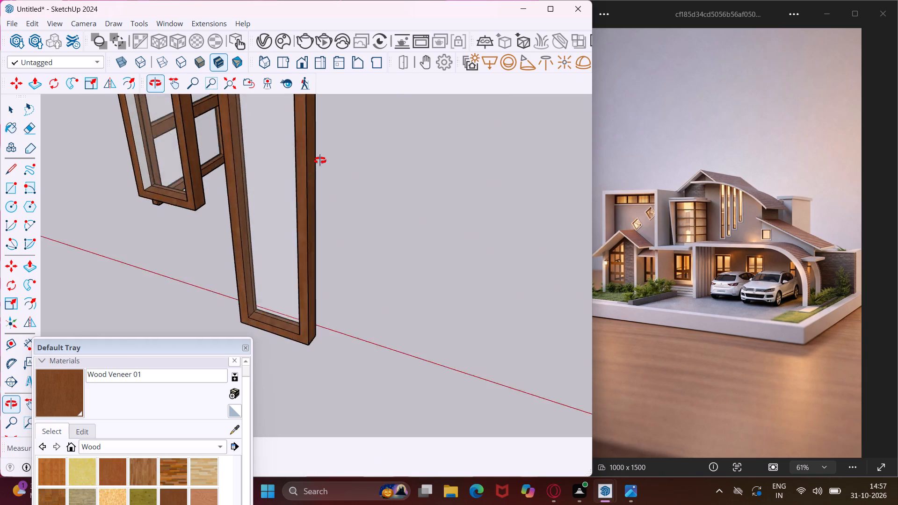
middle_click_drag(320, 160, 383, 94)
scroll(310, 203, "down", 7)
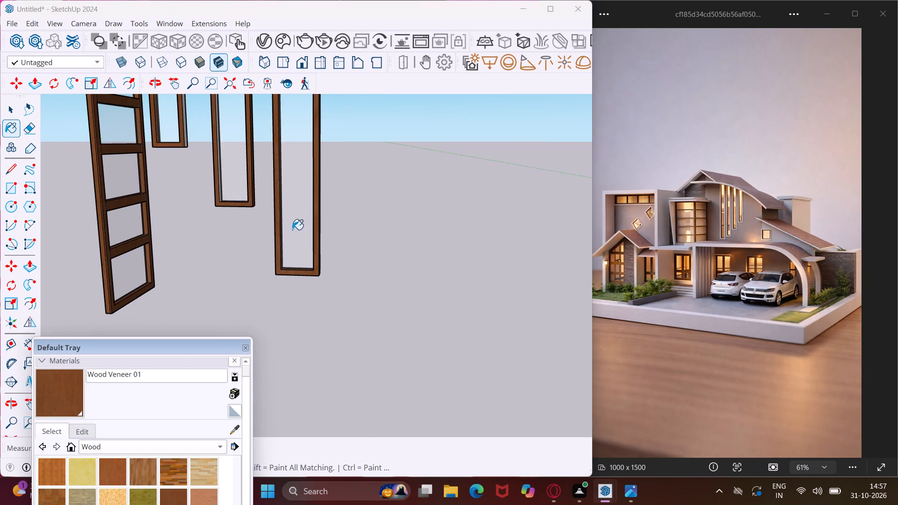
scroll(292, 230, "down", 5)
scroll(233, 144, "up", 9)
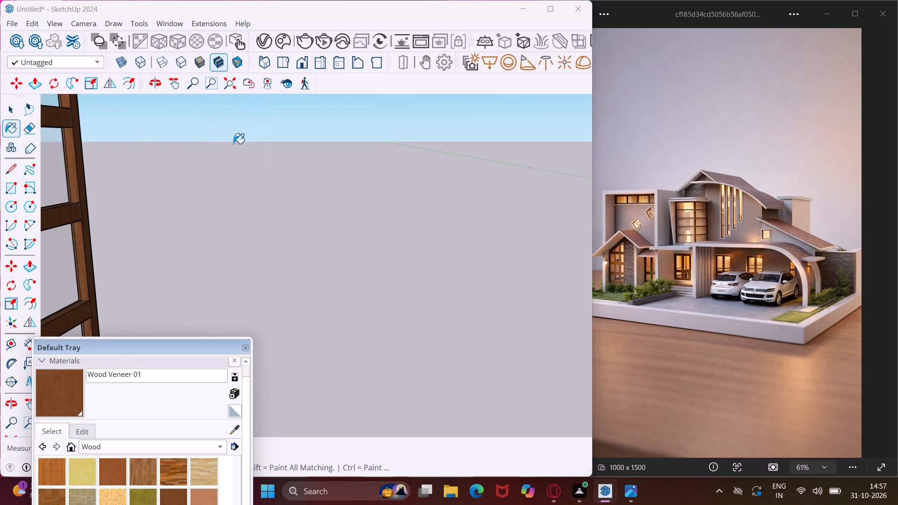
scroll(210, 170, "down", 3)
scroll(176, 212, "up", 3)
left_click(175, 215)
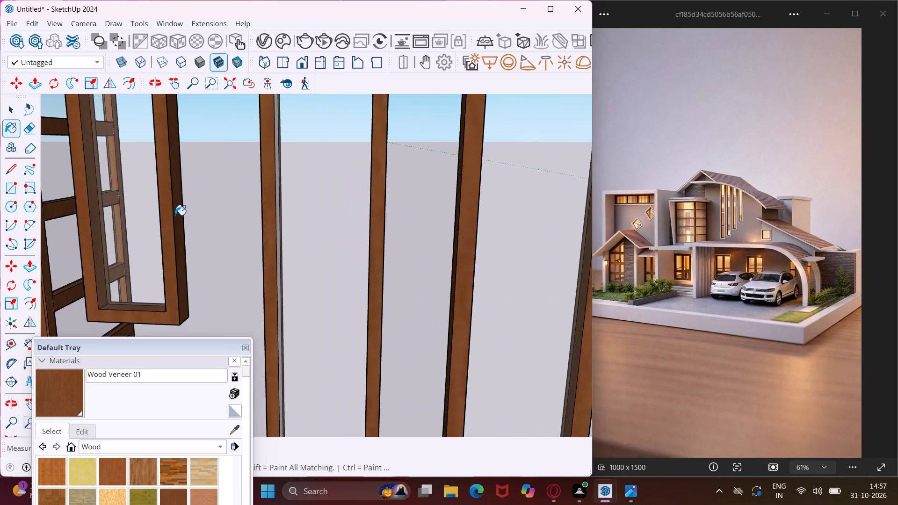
middle_click_drag(283, 241, 85, 269)
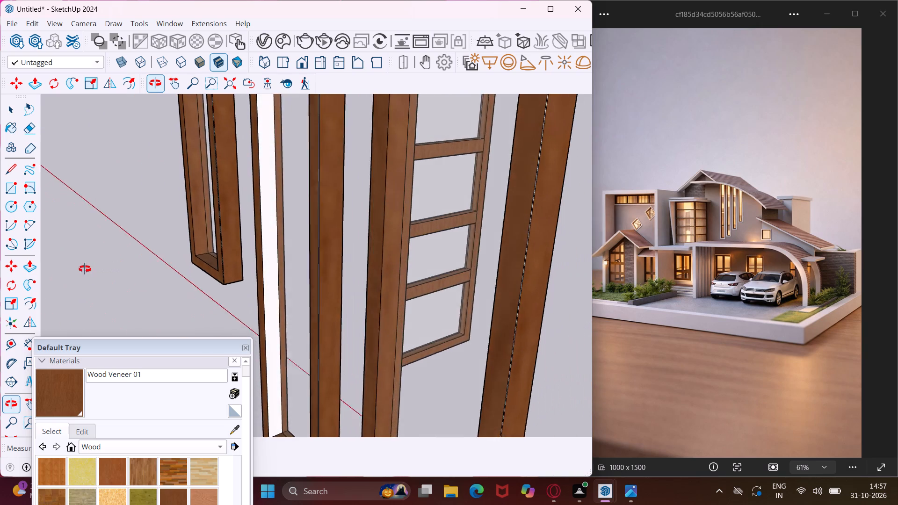
middle_click_drag(85, 269, 82, 269)
scroll(488, 229, "up", 4)
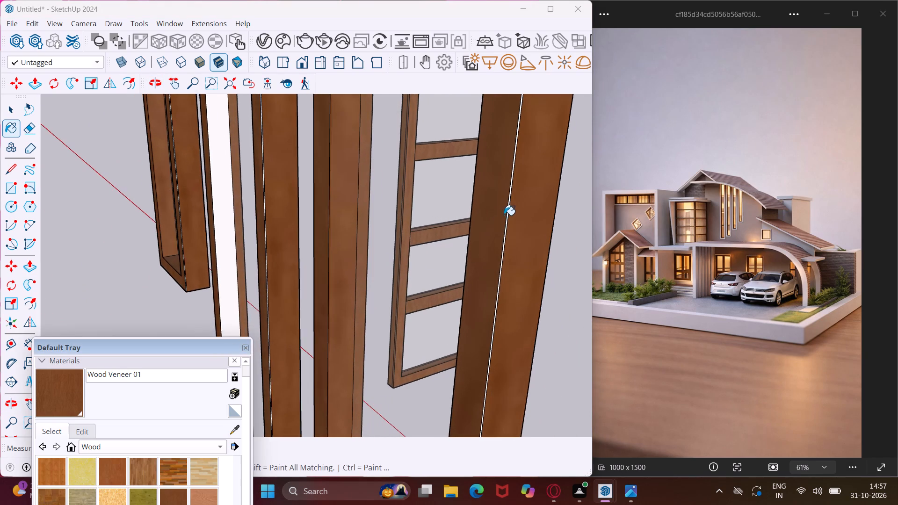
scroll(505, 215, "up", 3)
left_click(508, 207)
left_click(509, 204)
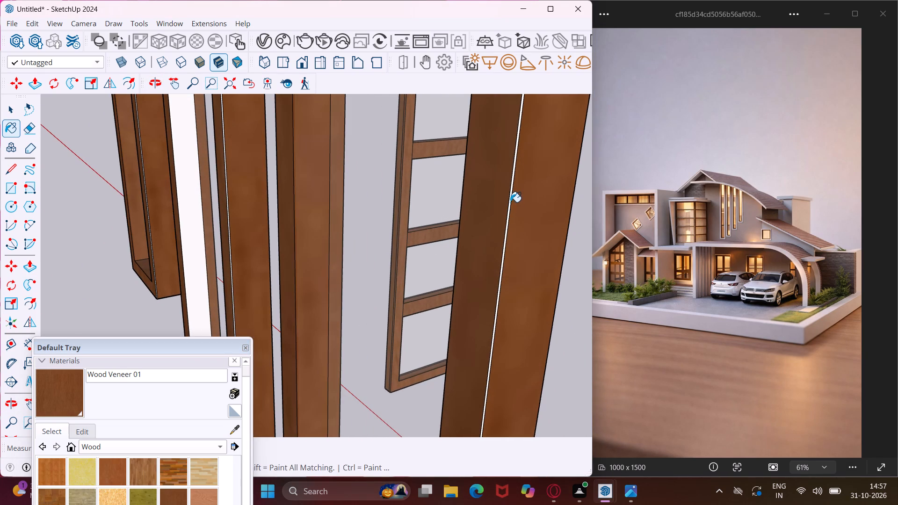
left_click(510, 202)
Paint the thin edge strip and the wide white inner stile face of the middle slim frame with Wood Veneer 01.
scroll(217, 209, "up", 4)
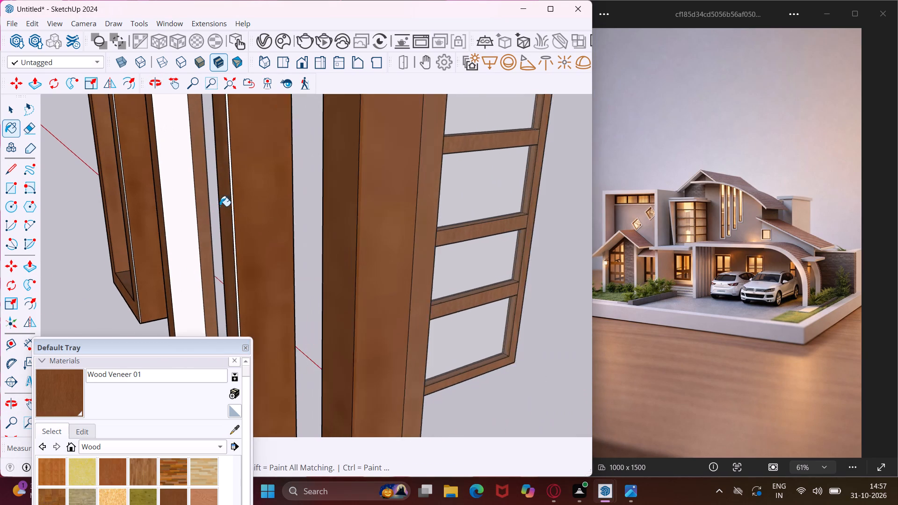
scroll(220, 206, "up", 5)
left_click(235, 200)
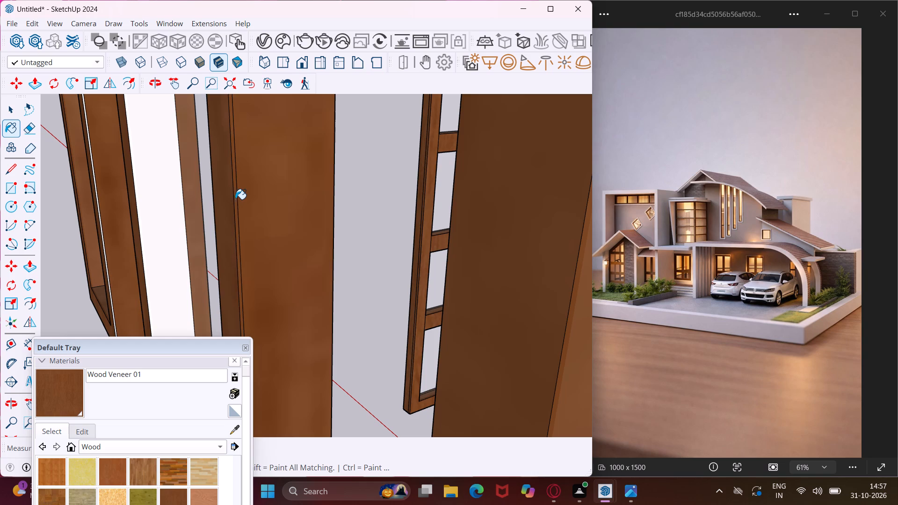
scroll(146, 210, "up", 7)
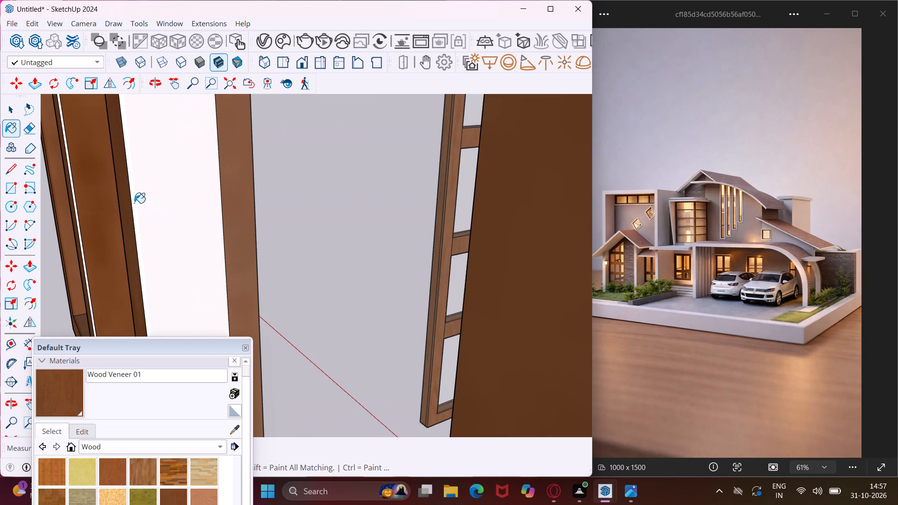
left_click(134, 203)
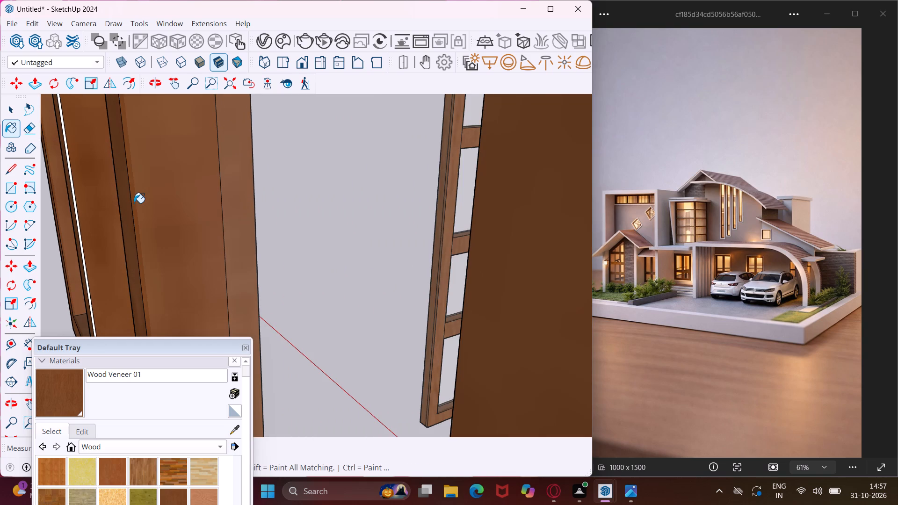
Paint the thin white edge strip along the longest slim frame's stile with Wood Veneer 01.
scroll(134, 203, "down", 2)
scroll(83, 209, "up", 7)
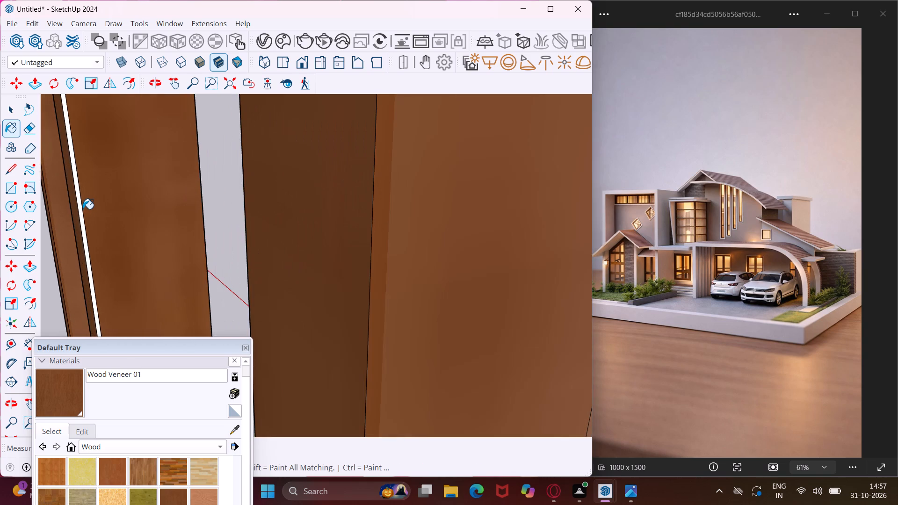
left_click(79, 207)
Examine the three slim frames from several angles for faces that still lack the wood material.
middle_click_drag(79, 207, 111, 209)
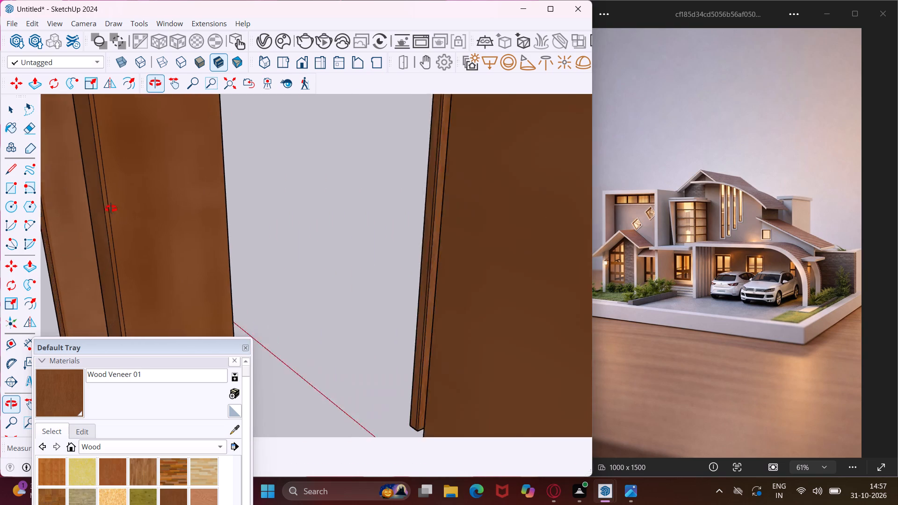
middle_click_drag(111, 209, 490, 192)
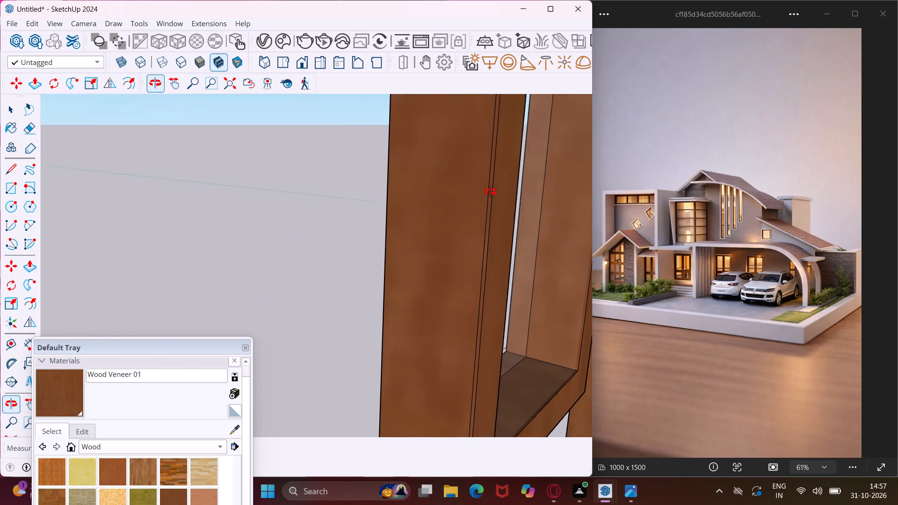
middle_click_drag(490, 192, 436, 372)
scroll(366, 325, "down", 4)
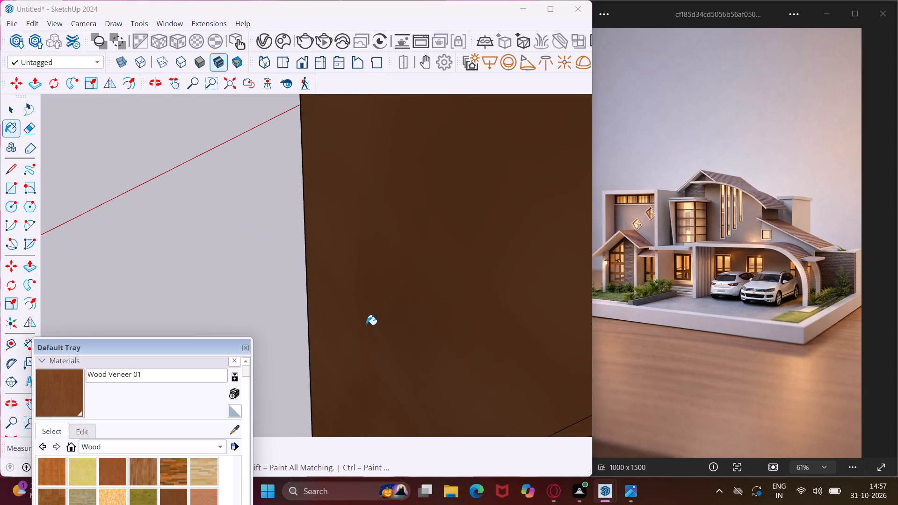
scroll(366, 325, "down", 3)
scroll(352, 320, "down", 20)
scroll(352, 320, "down", 11)
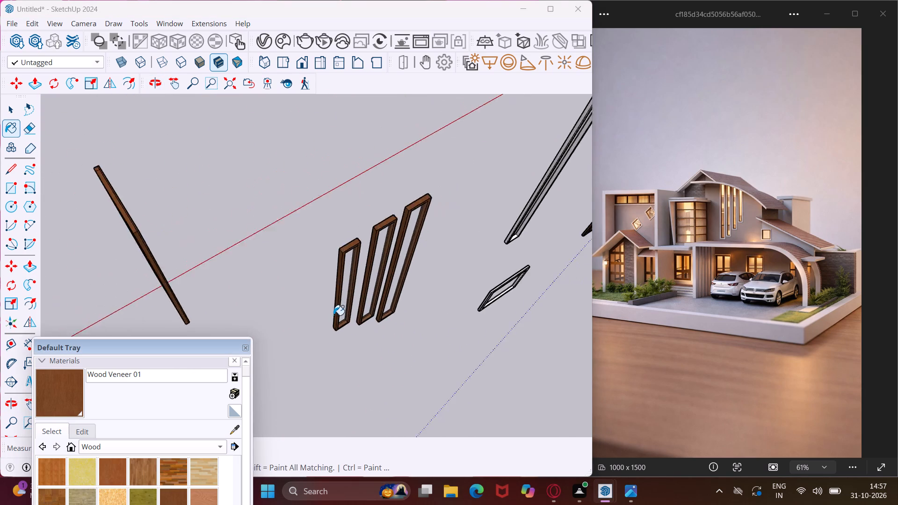
scroll(333, 315, "down", 2)
middle_click_drag(363, 316, 342, 230)
scroll(333, 190, "up", 6)
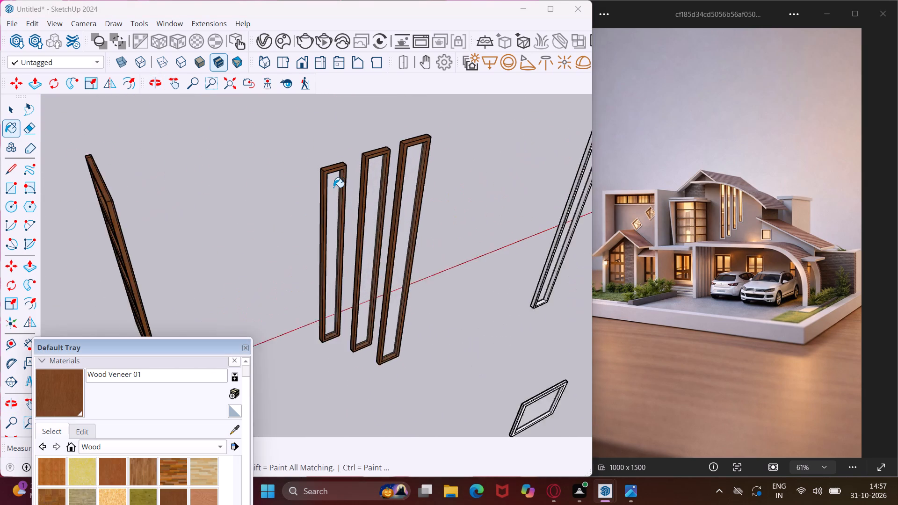
scroll(333, 188, "up", 5)
middle_click_drag(333, 188, 297, 86)
scroll(333, 187, "up", 1)
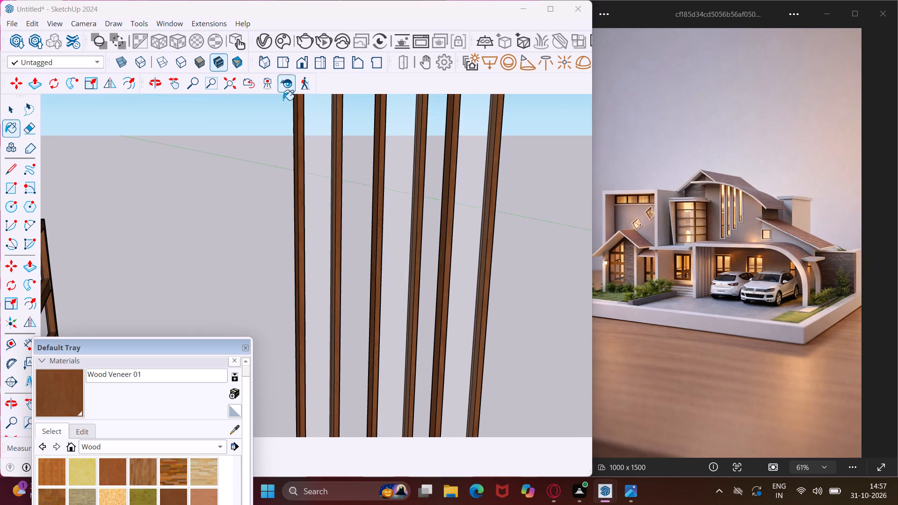
Paint the wide white underside of the top rail on the first outer slim frame with Wood Veneer 01.
left_click(167, 79)
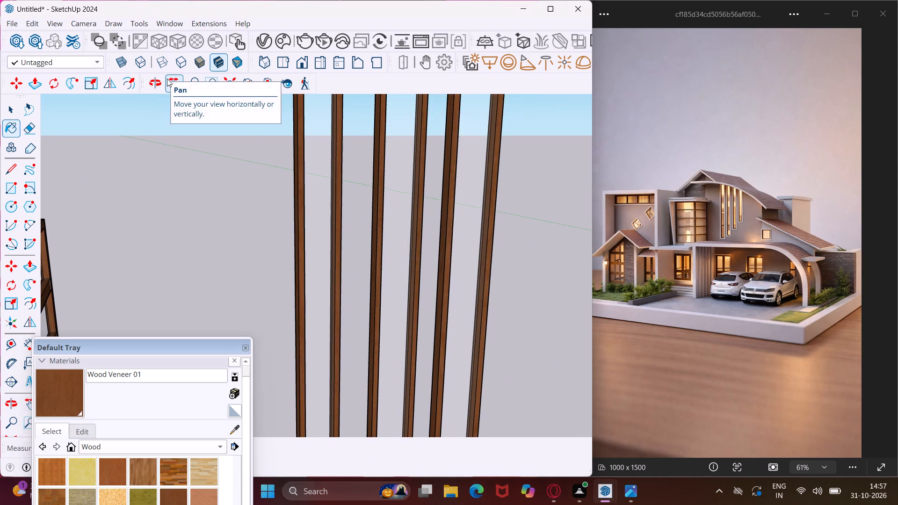
left_click_drag(310, 198, 313, 220)
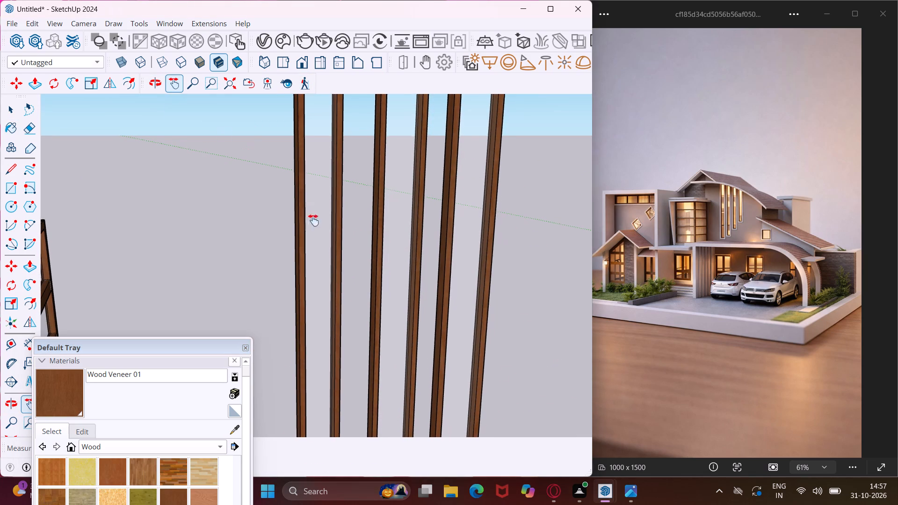
left_click_drag(313, 220, 326, 370)
middle_click_drag(421, 302, 424, 152)
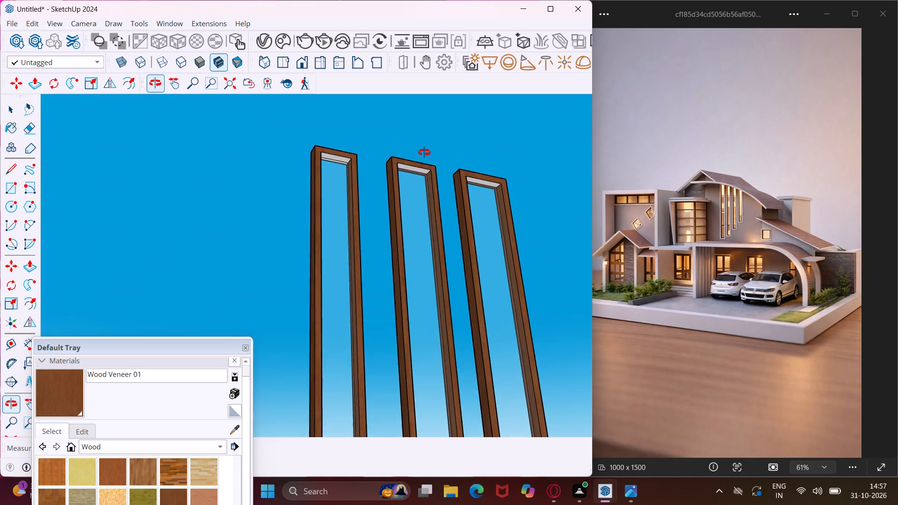
middle_click_drag(424, 152, 425, 150)
scroll(362, 139, "up", 5)
scroll(362, 139, "down", 5)
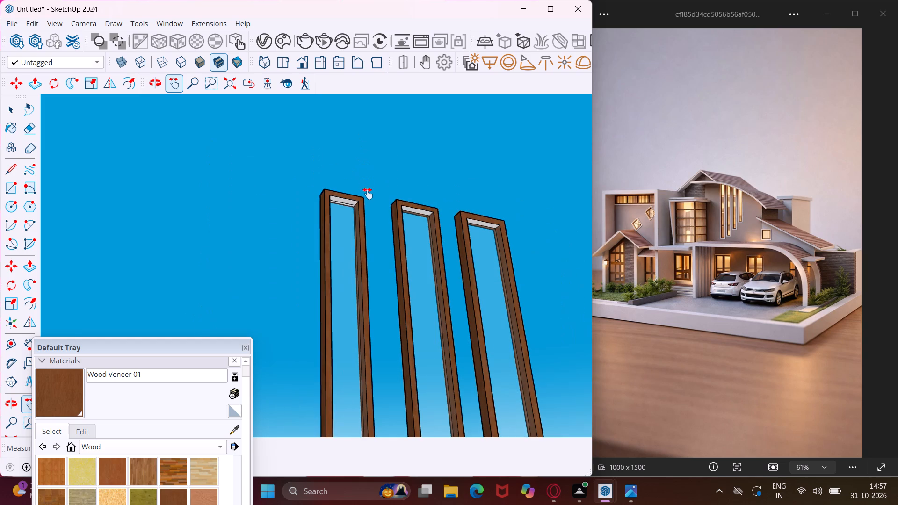
scroll(358, 196, "up", 4)
middle_click_drag(371, 214, 302, 241)
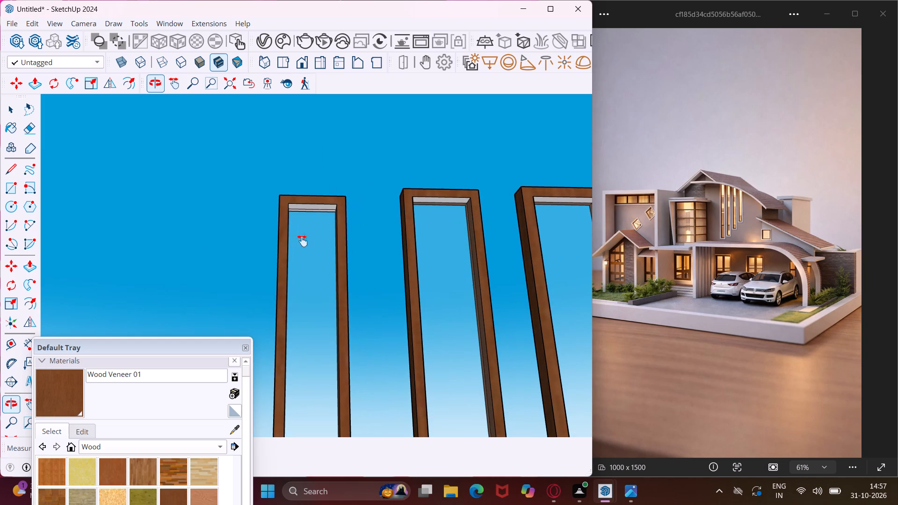
left_click_drag(319, 212, 277, 237)
scroll(277, 237, "up", 3)
middle_click_drag(281, 237, 308, 203)
left_click_drag(355, 235, 310, 249)
left_click(65, 402)
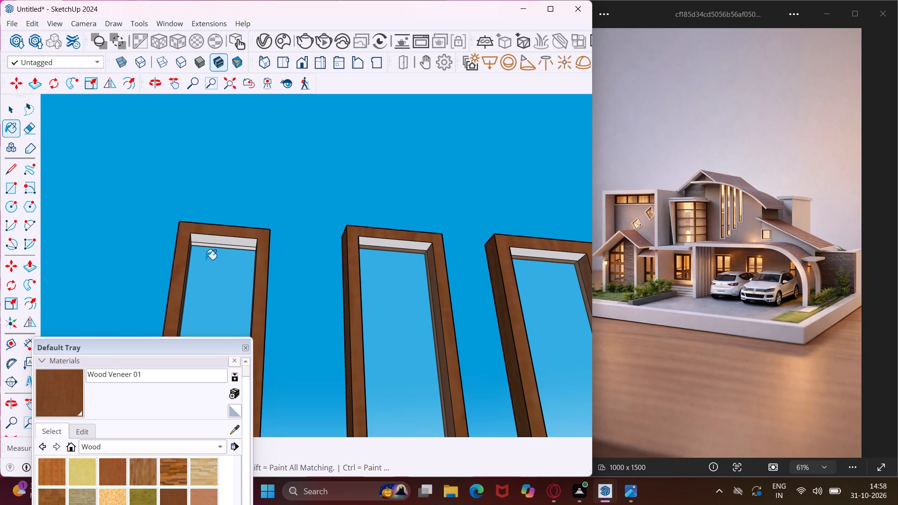
scroll(211, 242, "up", 9)
left_click(226, 230)
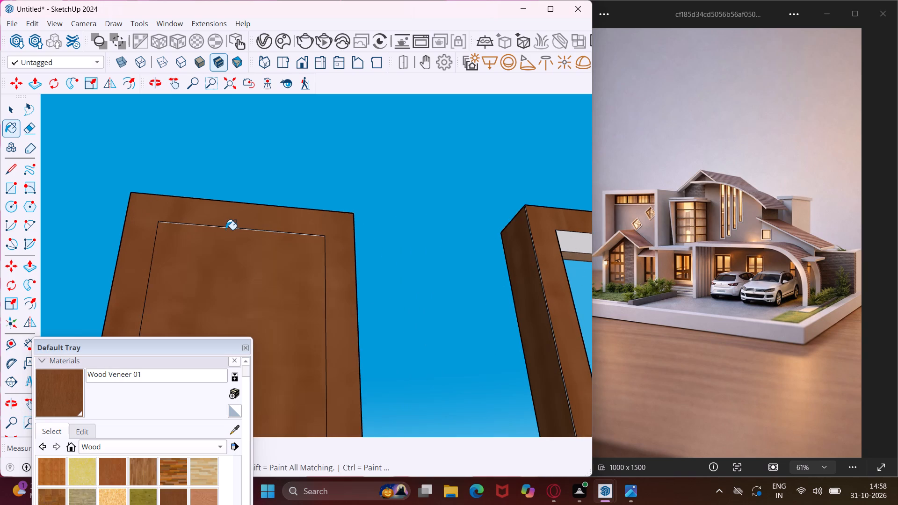
key("ctrl+z")
scroll(227, 230, "up", 3)
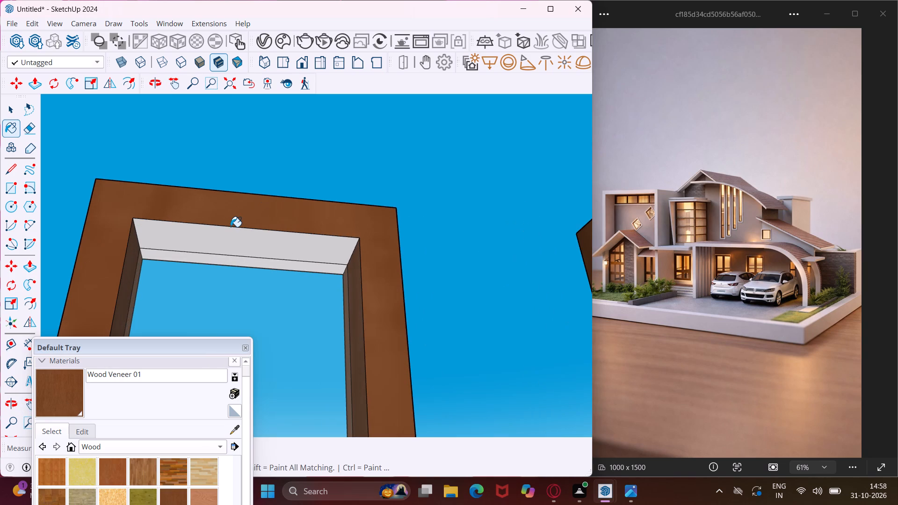
left_click(230, 229)
Paint the wide white top-rail undersides of the middle slim frame and the other outer slim frame with Wood Veneer 01.
scroll(176, 227, "down", 8)
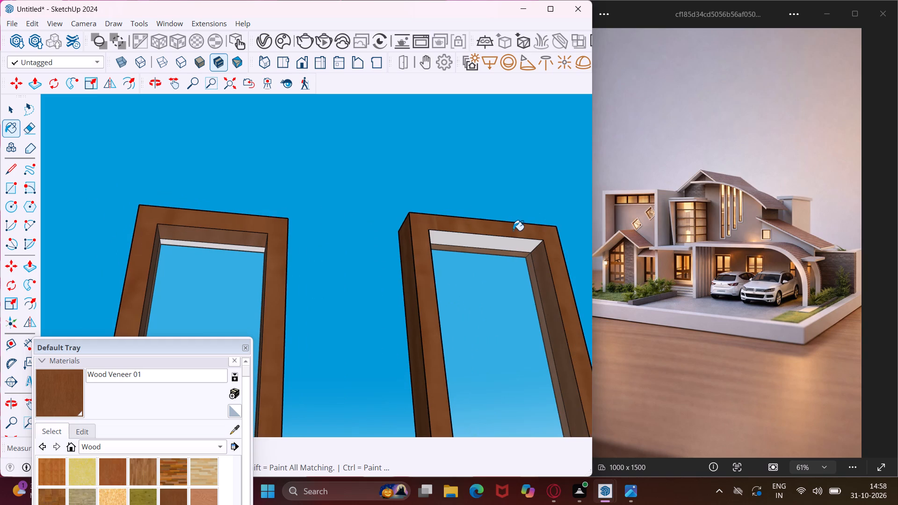
scroll(537, 242, "up", 8)
left_click(537, 239)
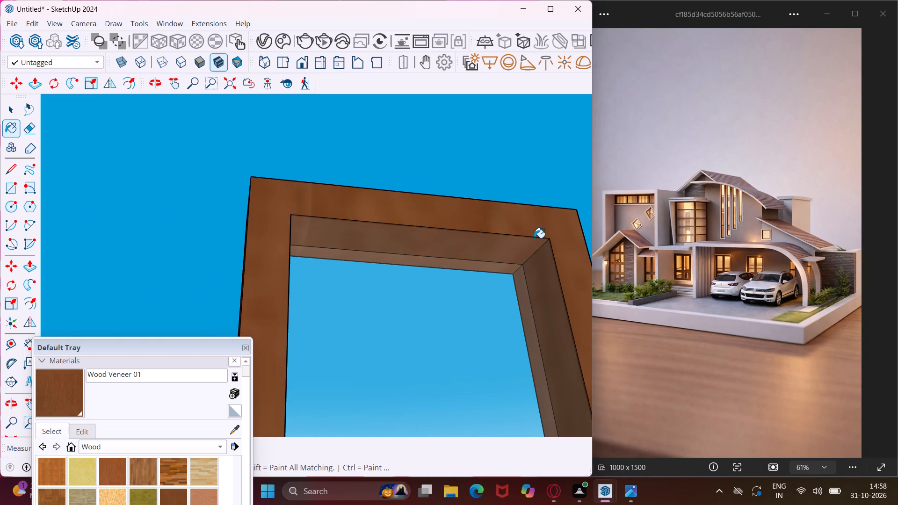
scroll(272, 231, "down", 10)
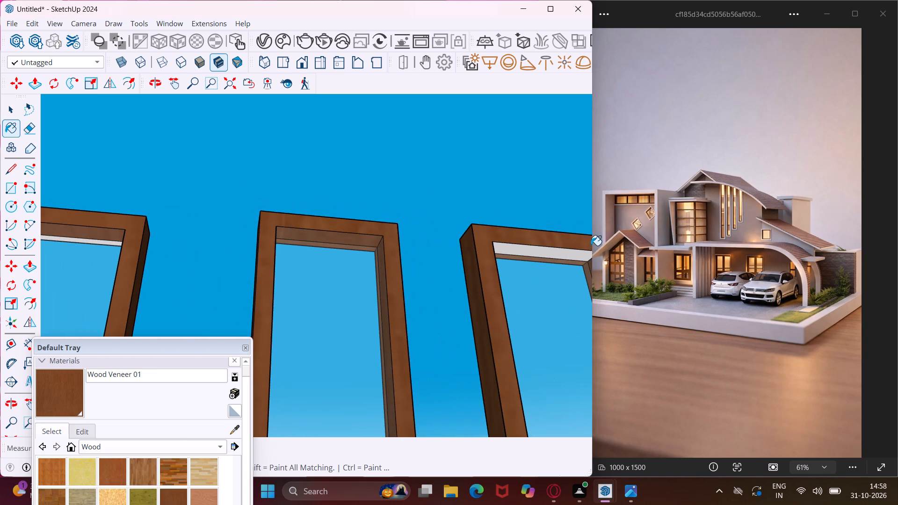
scroll(590, 247, "up", 7)
left_click(579, 252)
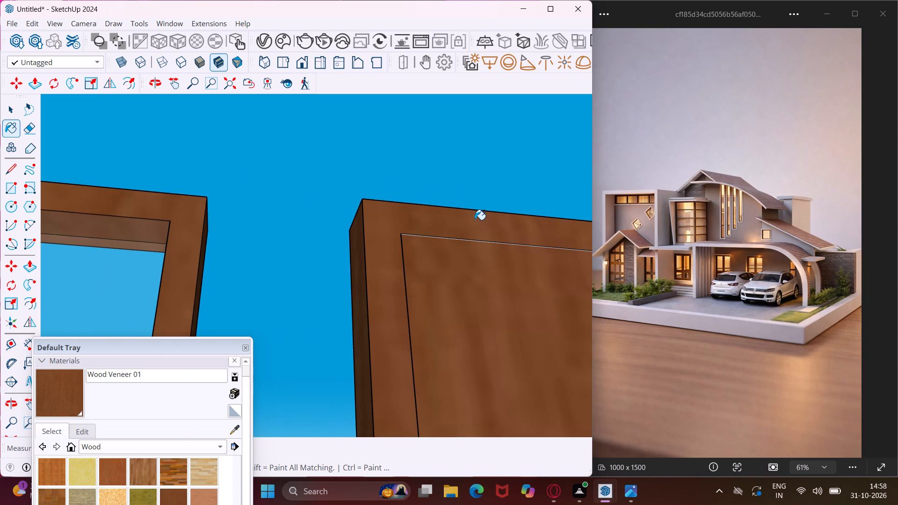
key("ctrl+z")
scroll(487, 230, "up", 4)
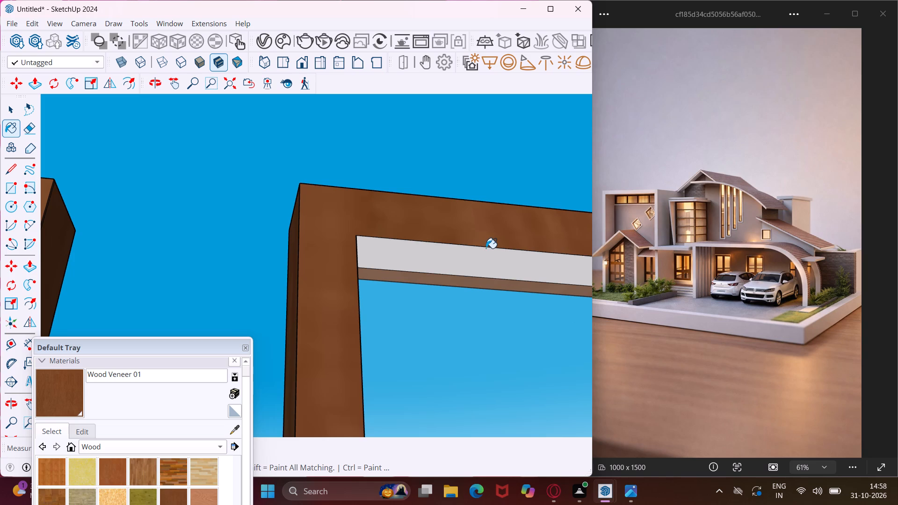
left_click(486, 248)
Paint the remaining thin white strip under the first outer slim frame's top rail with Wood Veneer 01 from the opposite side.
middle_click_drag(478, 228, 695, 365)
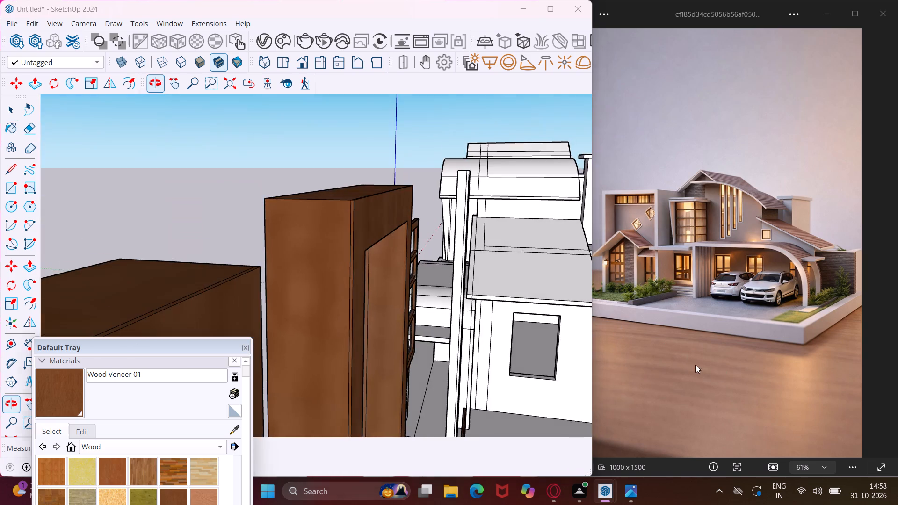
middle_click_drag(695, 365, 722, 375)
scroll(473, 284, "down", 6)
middle_click_drag(449, 330, 599, 324)
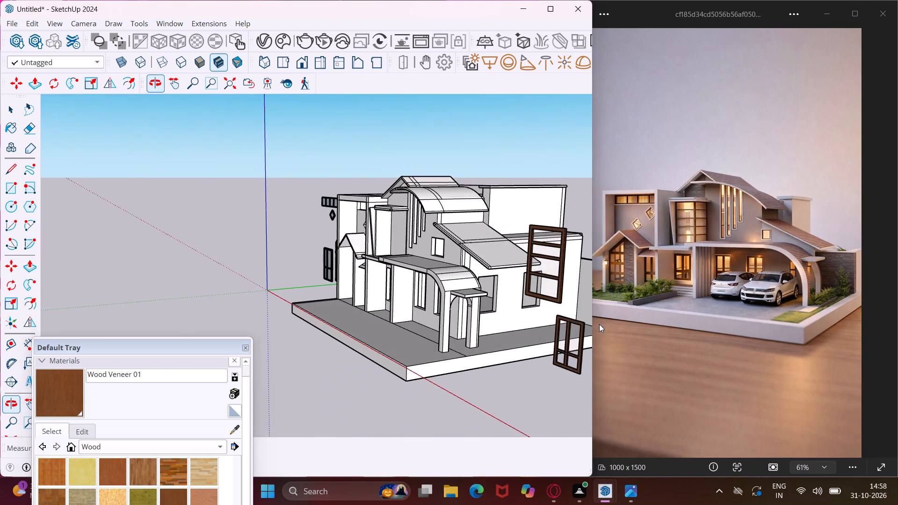
middle_click_drag(599, 324, 605, 325)
scroll(313, 276, "down", 9)
scroll(491, 260, "up", 8)
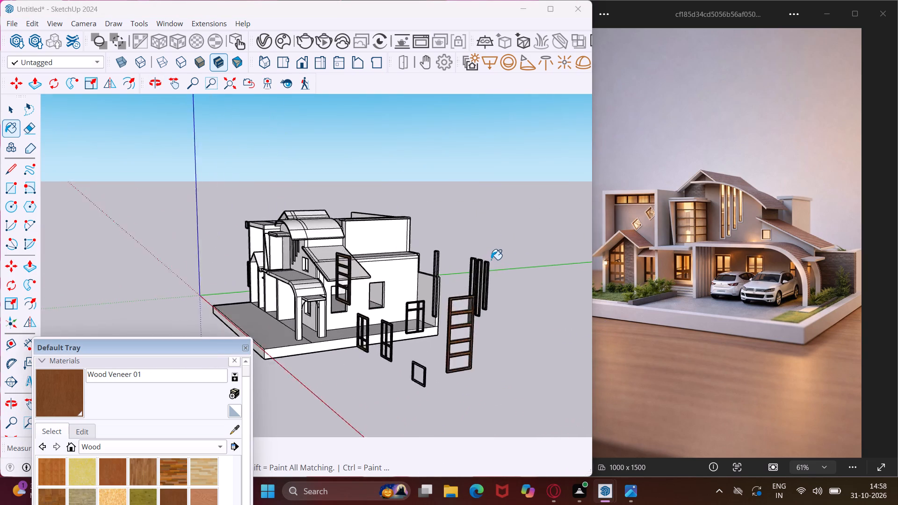
scroll(491, 260, "up", 9)
scroll(394, 331, "down", 4)
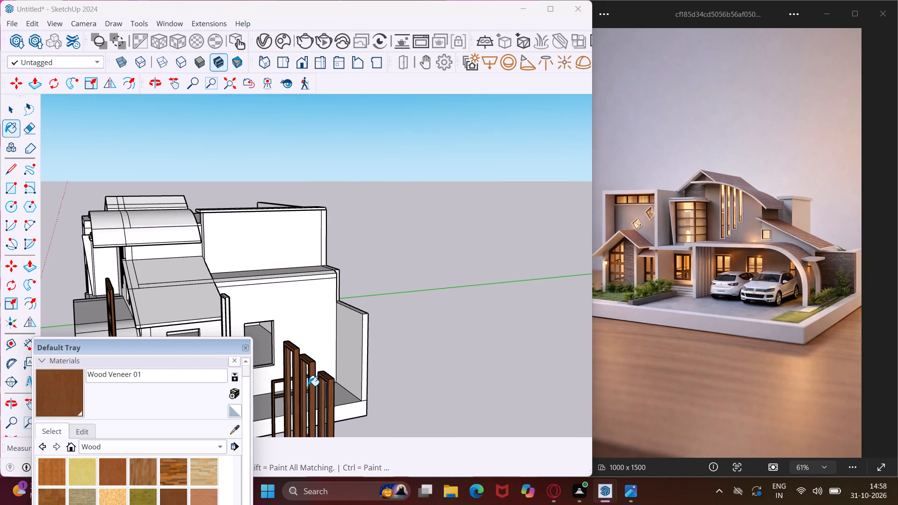
scroll(312, 382, "up", 7)
middle_click_drag(329, 378, 411, 229)
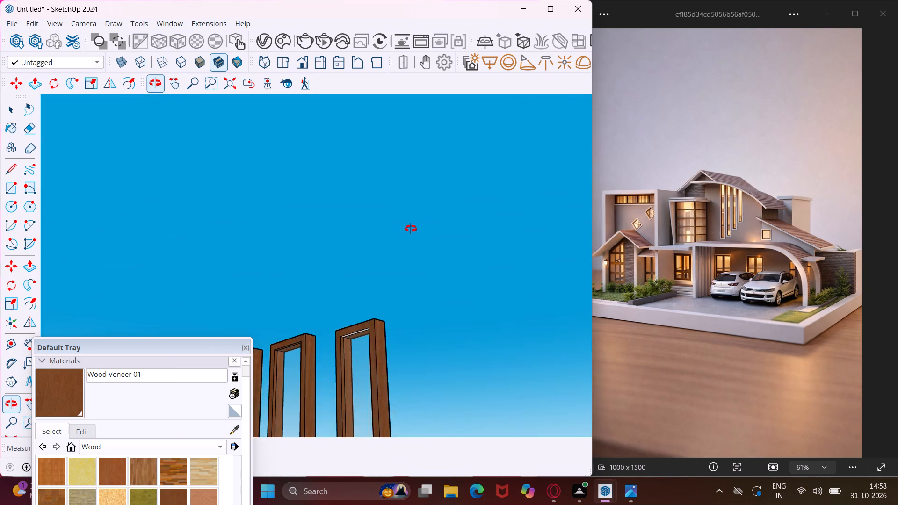
middle_click_drag(411, 229, 441, 186)
scroll(387, 297, "up", 9)
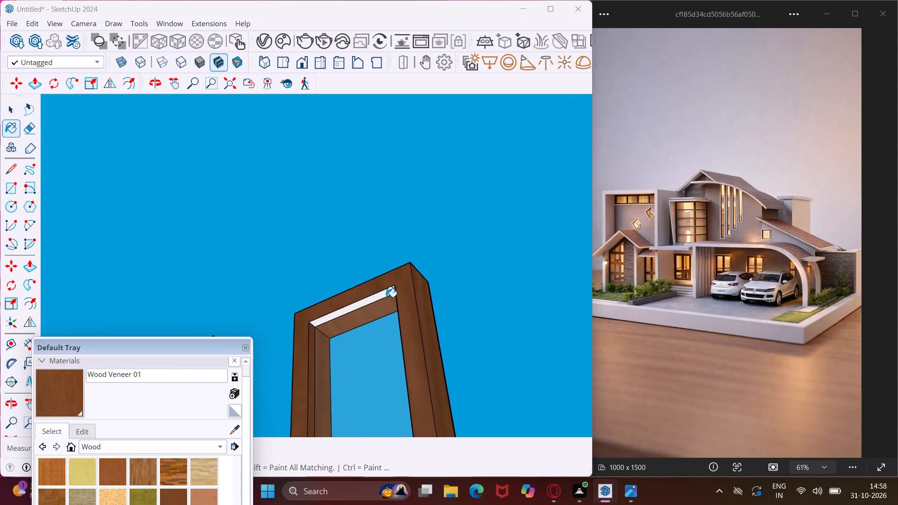
scroll(386, 297, "up", 5)
left_click(377, 289)
left_click(381, 291)
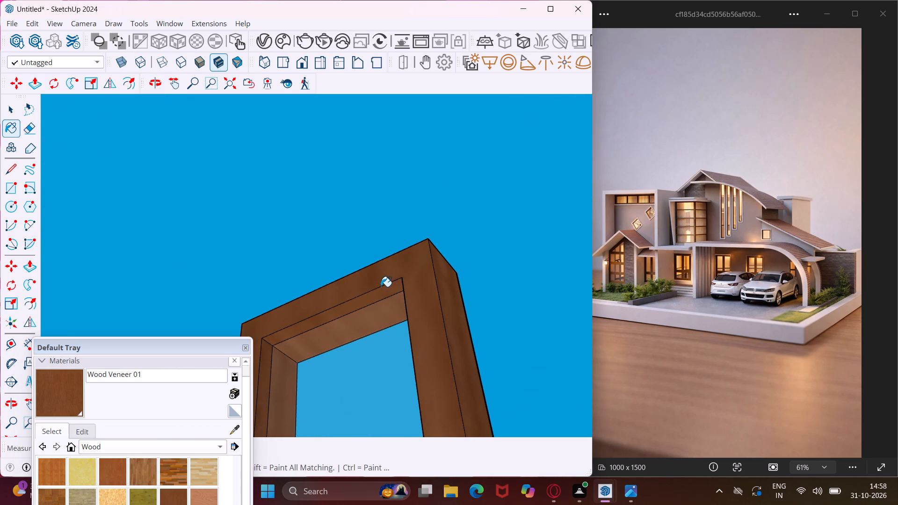
Paint the wide outer side face of the unpainted tall frame near the slim frames with Wood Veneer 01.
middle_click_drag(381, 281, 477, 474)
scroll(453, 365, "down", 11)
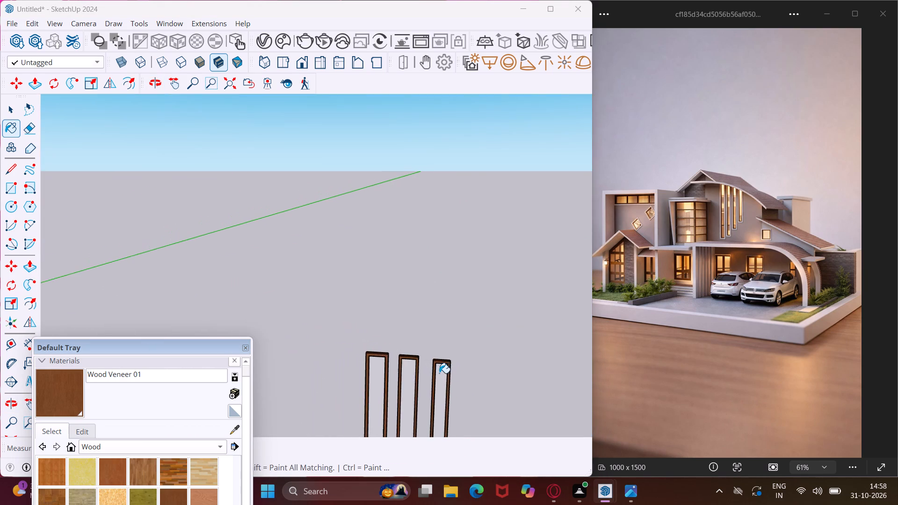
middle_click_drag(438, 374, 188, 332)
scroll(280, 346, "up", 4)
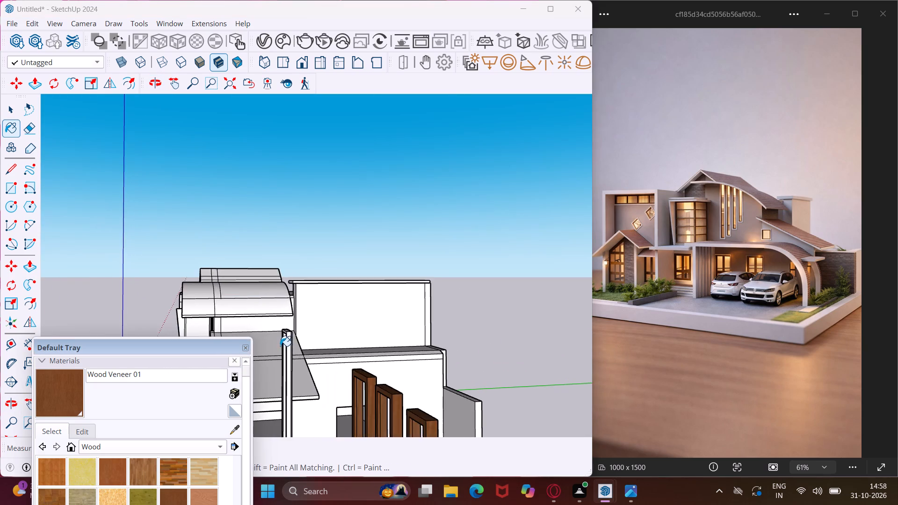
scroll(280, 346, "up", 6)
scroll(280, 346, "down", 4)
scroll(298, 321, "up", 4)
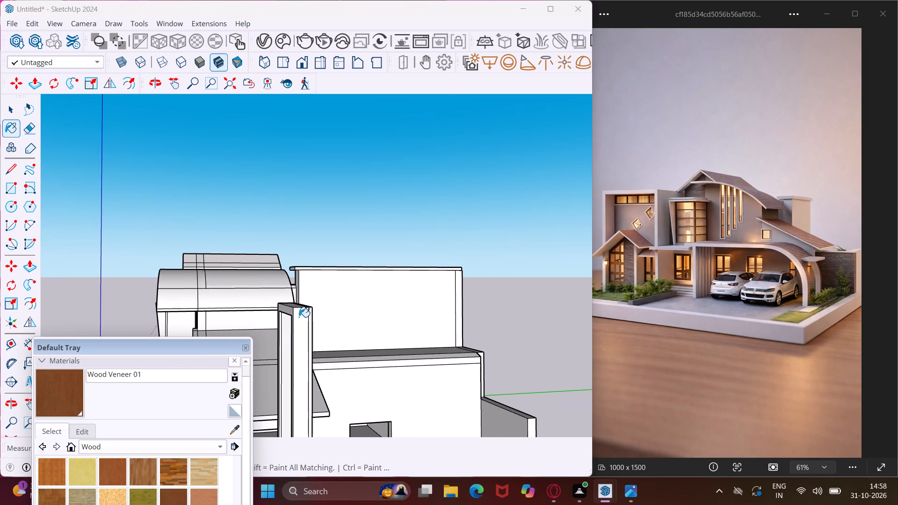
left_click(299, 316)
scroll(306, 308, "up", 8)
left_click(298, 304)
Paint the tall frame's wide top face and the thin white strips along its top and outer side with Wood Veneer 01.
middle_click_drag(297, 307, 297, 314)
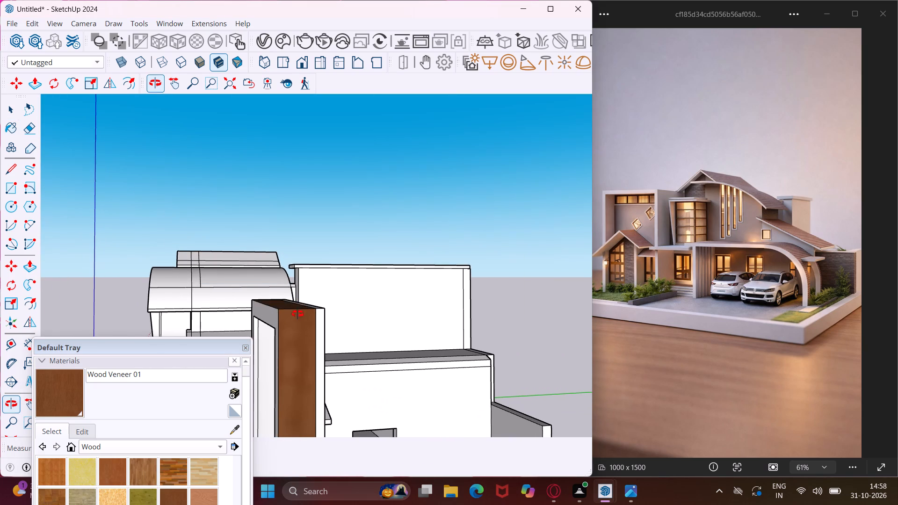
middle_click_drag(297, 314, 324, 354)
left_click(288, 337)
scroll(326, 318, "up", 4)
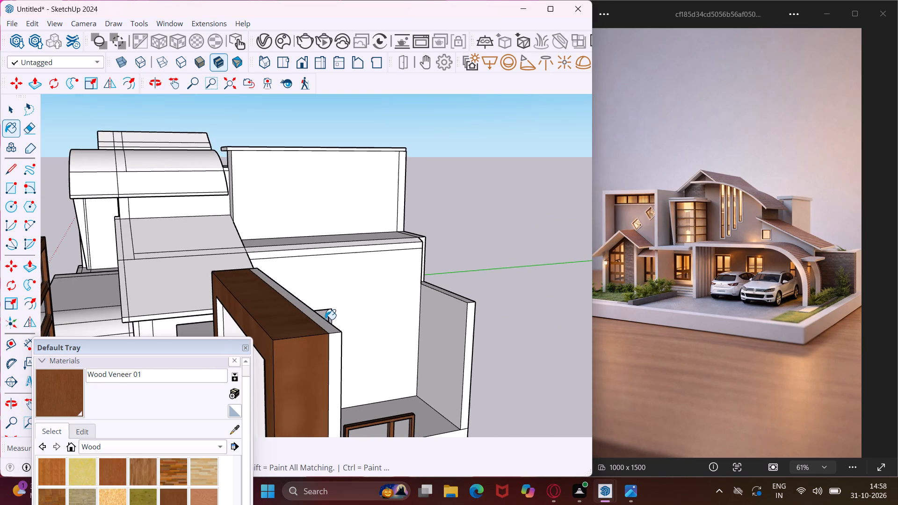
left_click(324, 324)
left_click(332, 346)
Paint the wide face and thin strip on the tall frame's opposite outer side with Wood Veneer 01.
middle_click_drag(333, 347, 548, 344)
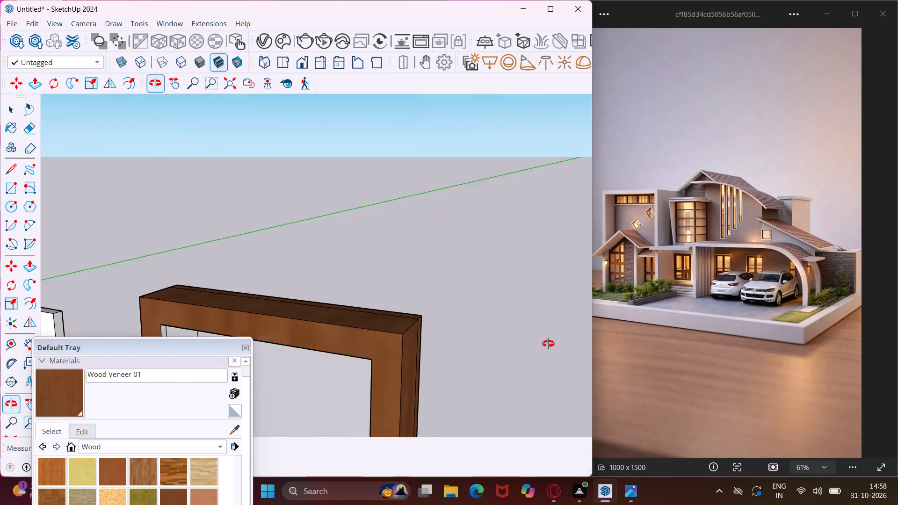
middle_click_drag(548, 344, 897, 277)
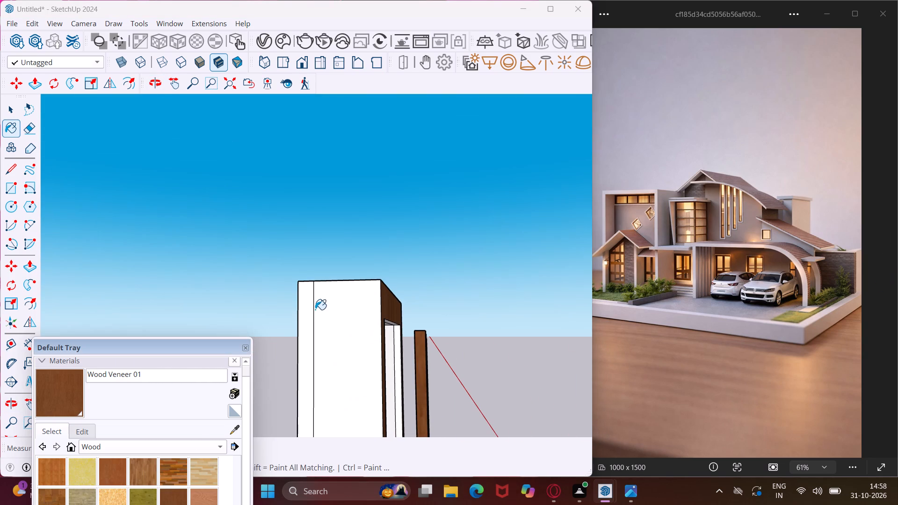
left_click(310, 310)
left_click(326, 310)
Paint the inner strips of the tall frame's stile and top rail nearest its front face with Wood Veneer 01.
scroll(398, 341, "up", 5)
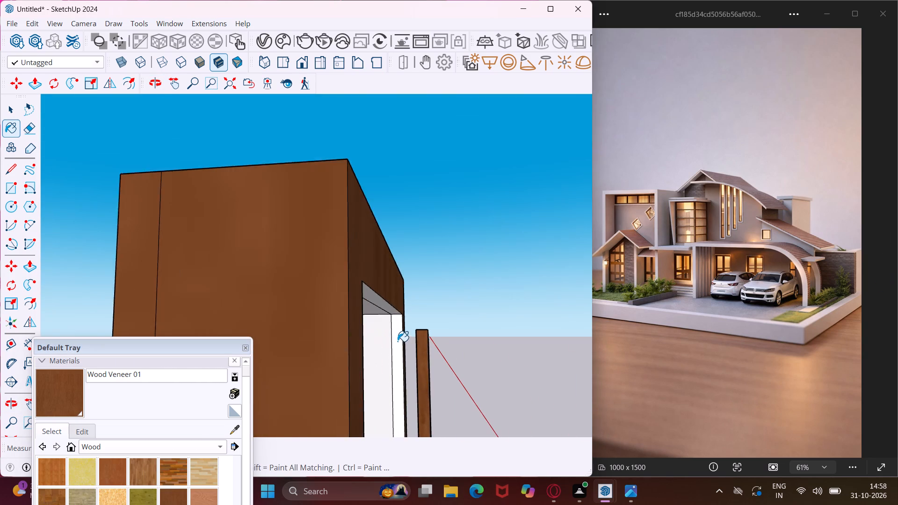
scroll(398, 341, "up", 3)
left_click(397, 338)
left_click(391, 298)
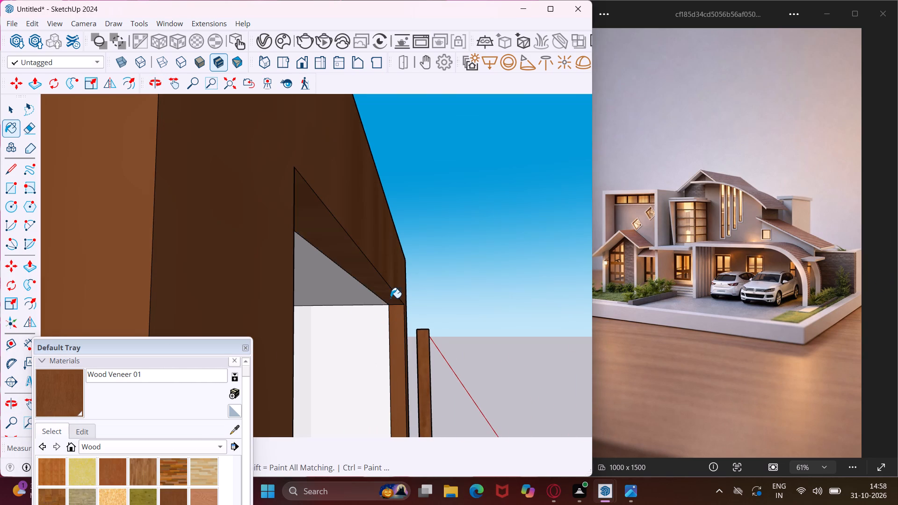
Paint the tall frame's rear face with Wood Veneer 01.
scroll(391, 298, "down", 12)
middle_click_drag(360, 296, 705, 314)
left_click(392, 290)
Paint the wide white inner stile face and the adjoining top-rail underside of the tall frame with Wood Veneer 01.
scroll(226, 313, "up", 1)
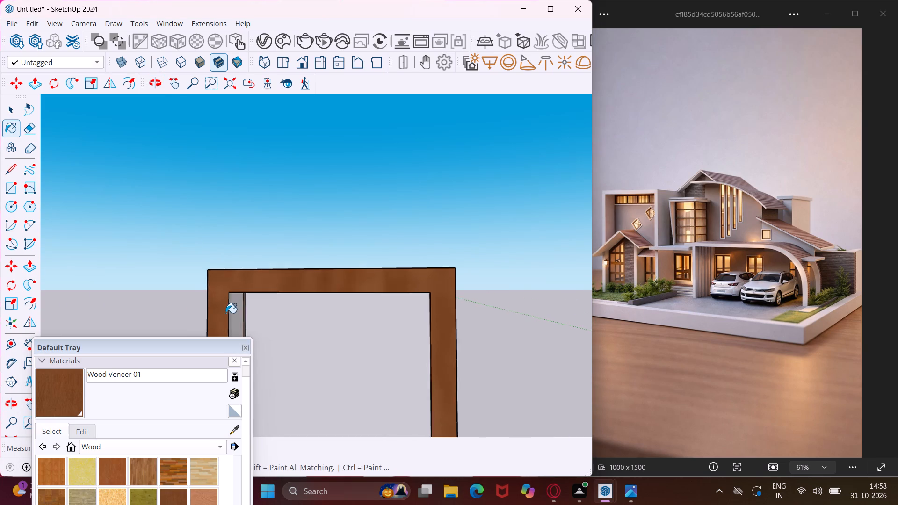
scroll(226, 313, "up", 8)
middle_click_drag(226, 313, 181, 201)
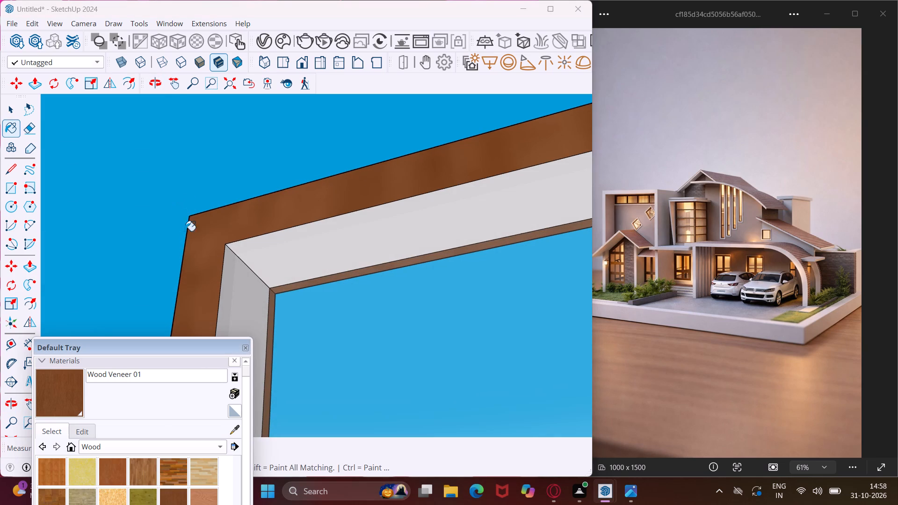
left_click(228, 267)
left_click(237, 247)
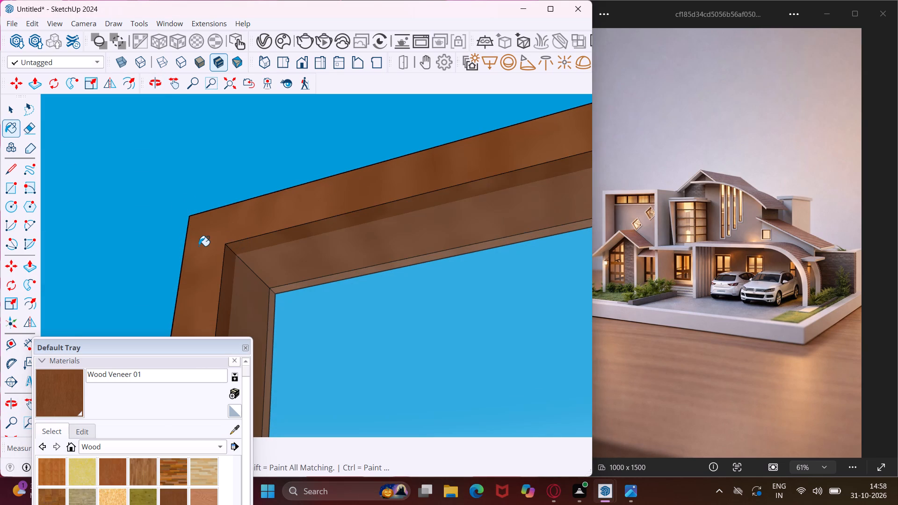
Paint the wide white inner face of the tall frame's opposite stile with Wood Veneer 01.
scroll(188, 246, "down", 5)
middle_click_drag(183, 249, 442, 332)
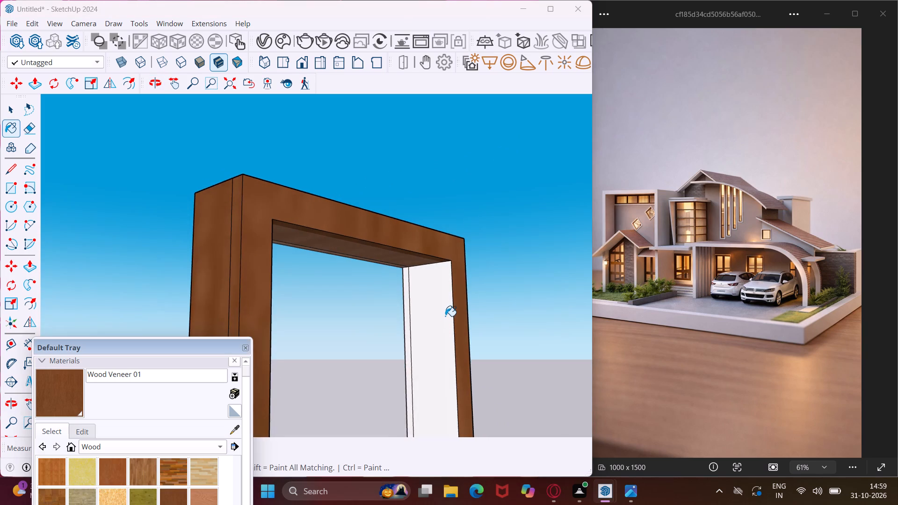
scroll(447, 312, "up", 6)
left_click(453, 293)
middle_click_drag(453, 293, 490, 317)
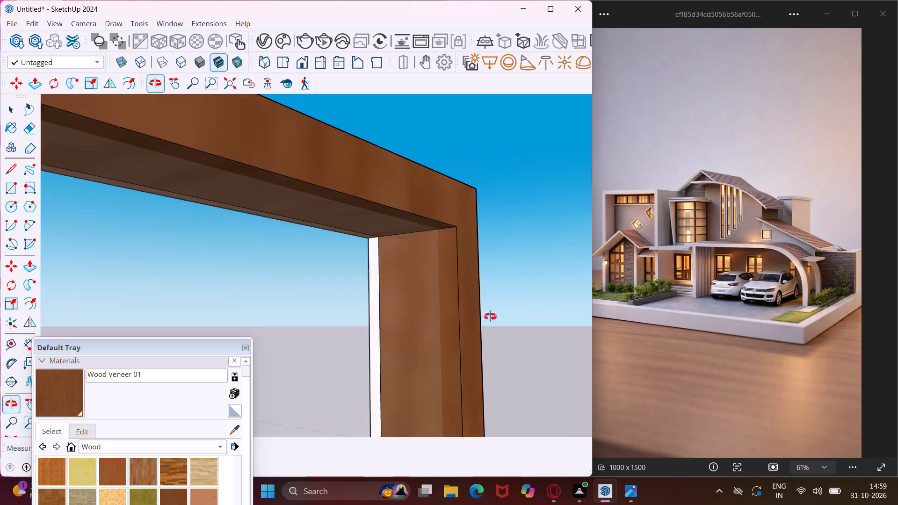
Paint the remaining narrow white strip on the inner side of the tall frame's stile with Wood Veneer 01.
middle_click_drag(490, 317, 627, 352)
scroll(362, 316, "up", 4)
left_click(347, 320)
Paint the narrow strip along the upper side of the tall frame's bottom rail with Wood Veneer 01.
scroll(344, 320, "down", 6)
middle_click_drag(344, 320, 470, 248)
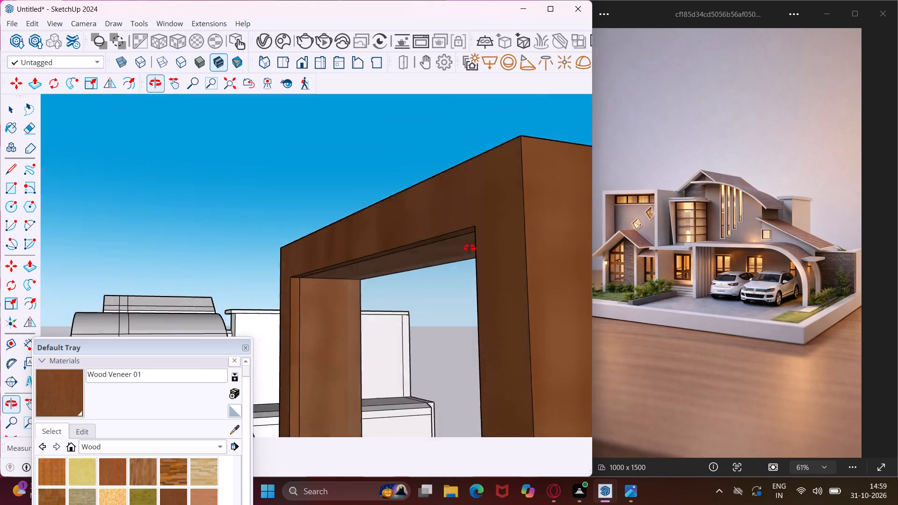
middle_click_drag(470, 248, 605, 159)
scroll(601, 161, "up", 1)
scroll(481, 226, "down", 20)
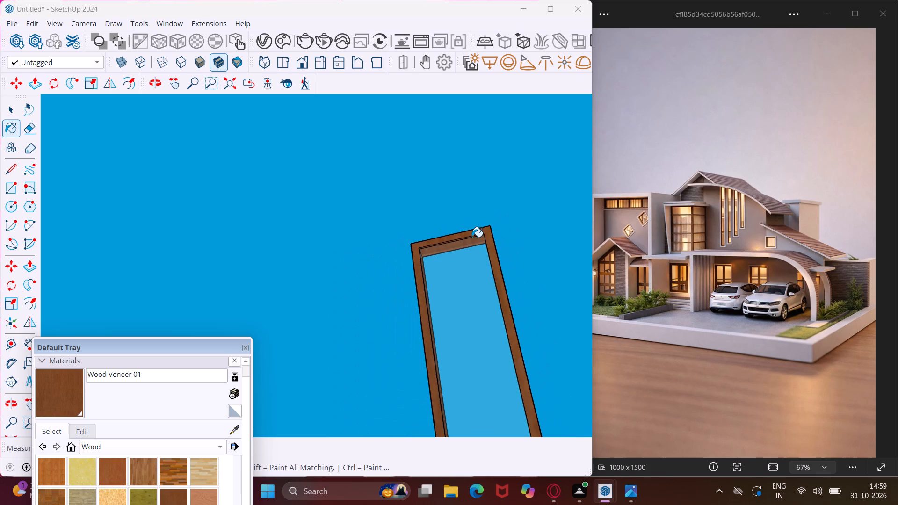
middle_click_drag(472, 237, 483, 504)
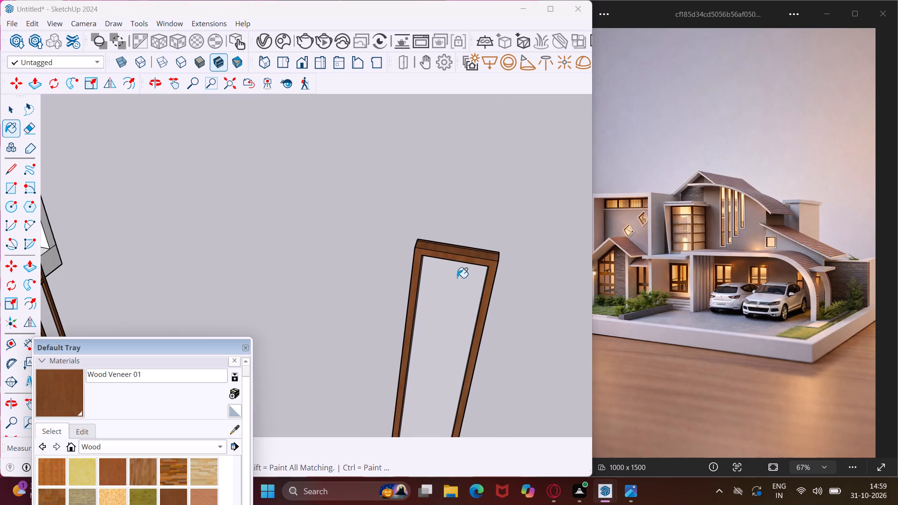
middle_click_drag(457, 278, 329, 455)
scroll(366, 355, "up", 4)
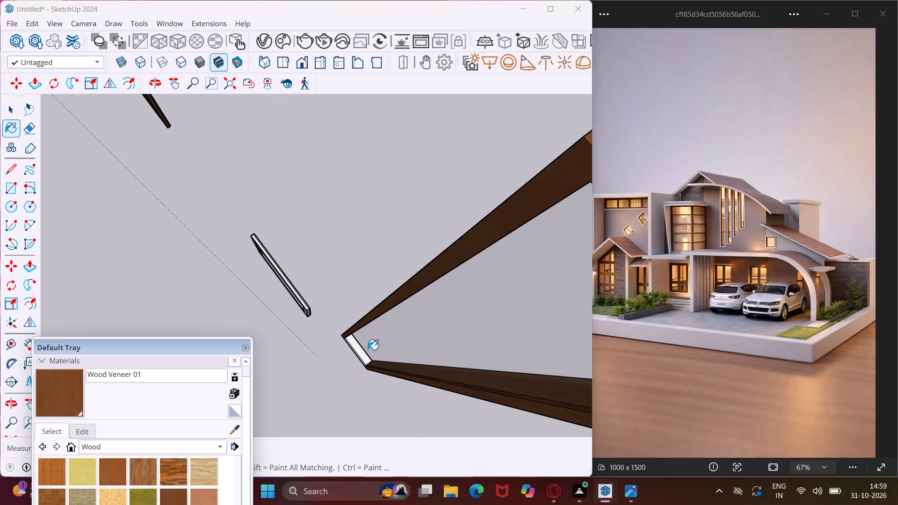
scroll(368, 350, "up", 19)
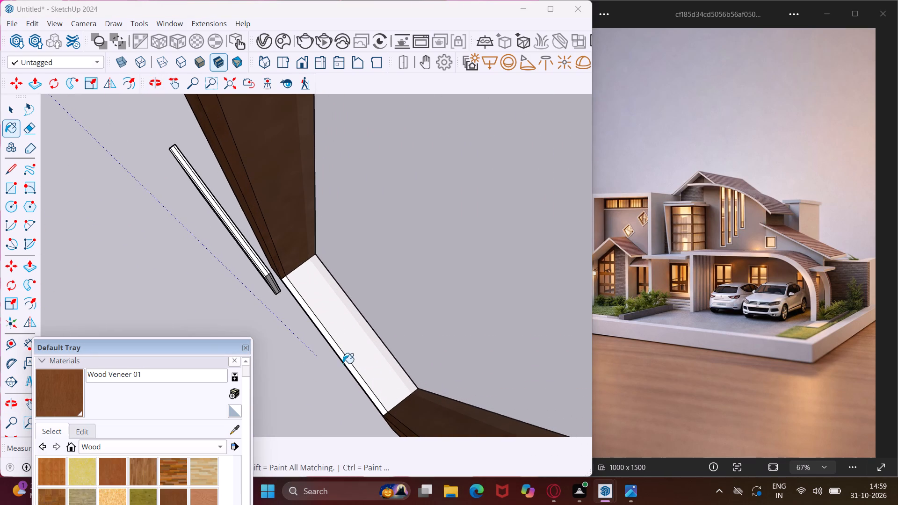
left_click(342, 357)
Paint the wide and narrow underside faces of the tall frame's bottom rail with Wood Veneer 01.
middle_click_drag(342, 357, 309, 172)
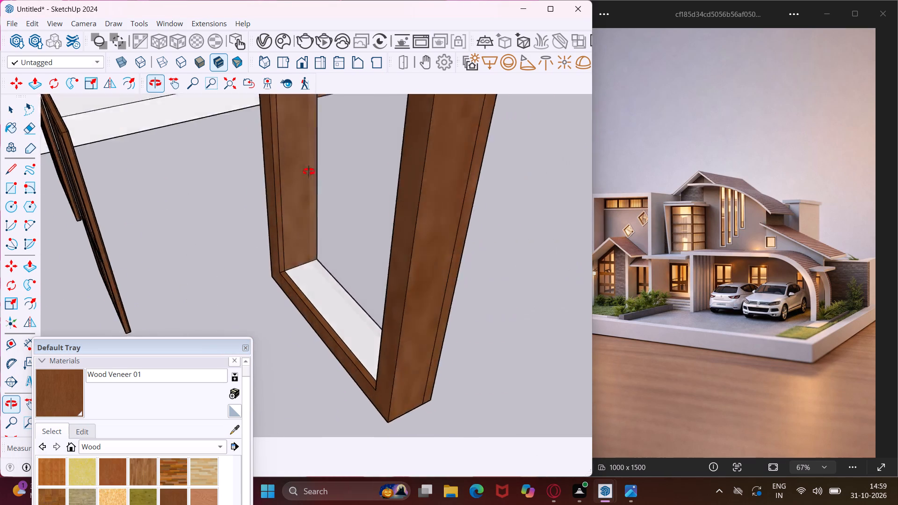
middle_click_drag(309, 172, 174, 5)
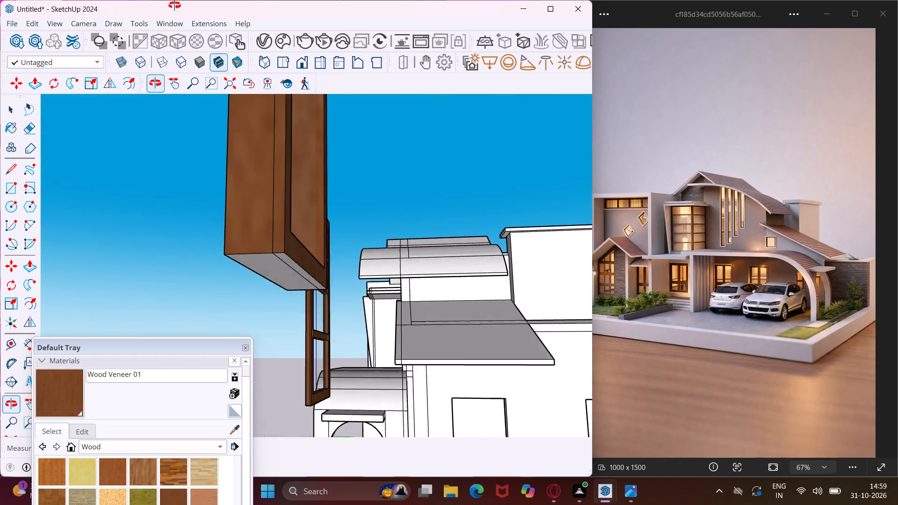
middle_click_drag(174, 5, 175, 5)
scroll(261, 238, "up", 3)
left_click(272, 262)
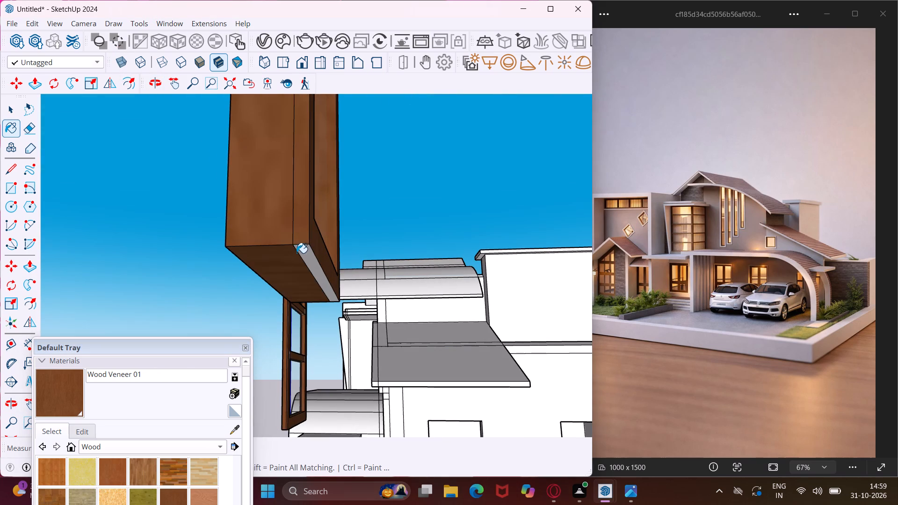
left_click(304, 249)
Paint the wide upper face of the tall frame's bottom rail with Wood Veneer 01.
middle_click_drag(304, 249, 284, 280)
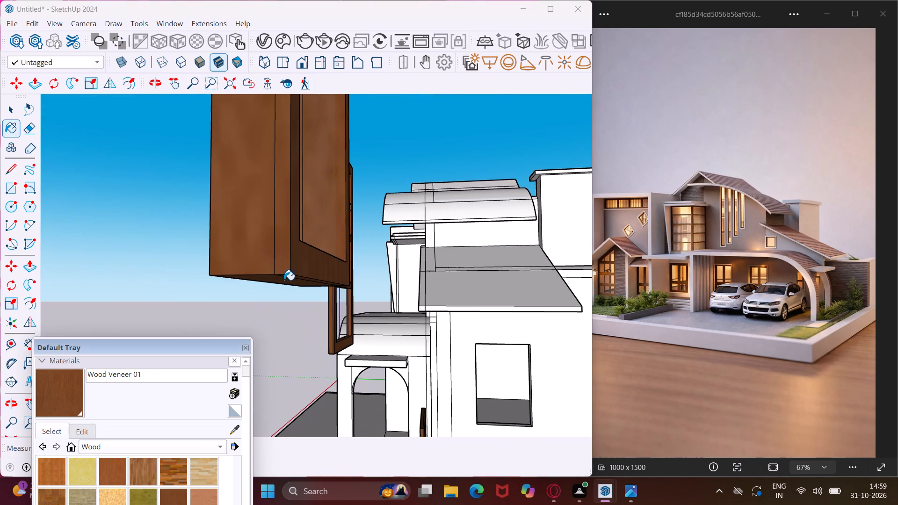
middle_click_drag(281, 285, 261, 361)
scroll(309, 274, "up", 7)
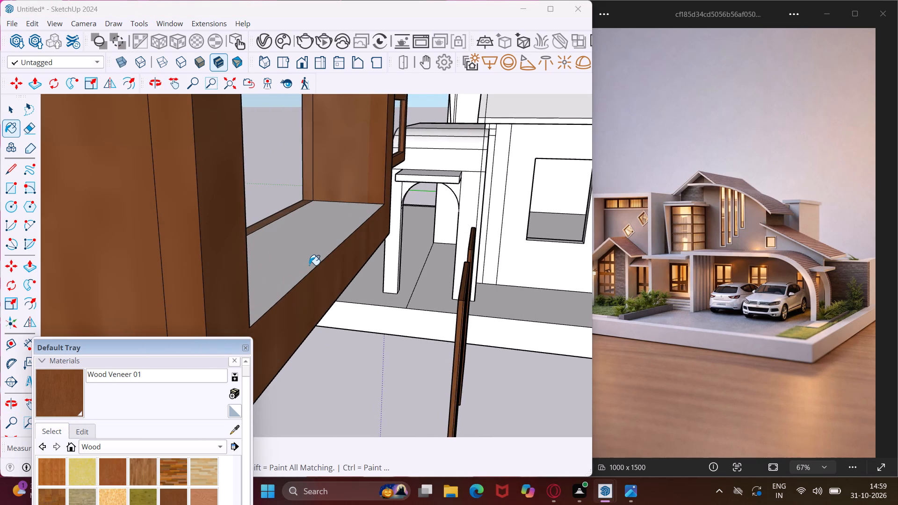
left_click(314, 266)
Paint one stile's outer side strips and the front face of the small unpainted single-opening frame with Wood Veneer 01.
middle_click_drag(318, 266, 471, 305)
scroll(468, 304, "down", 14)
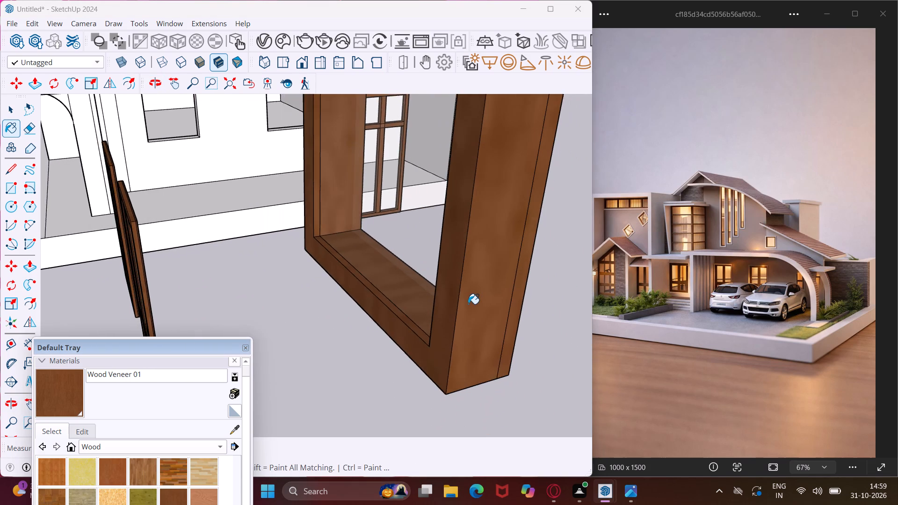
scroll(468, 304, "down", 10)
scroll(457, 368, "down", 5)
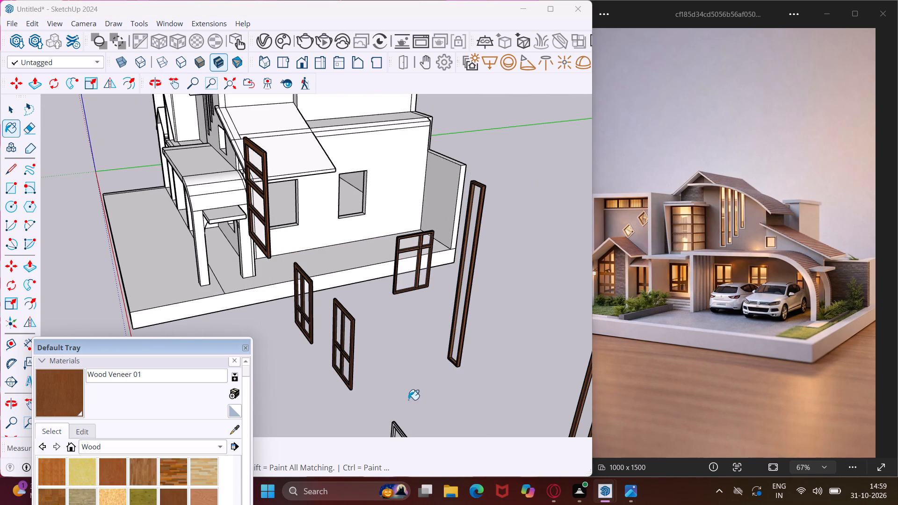
scroll(391, 331, "down", 9)
scroll(394, 383, "up", 5)
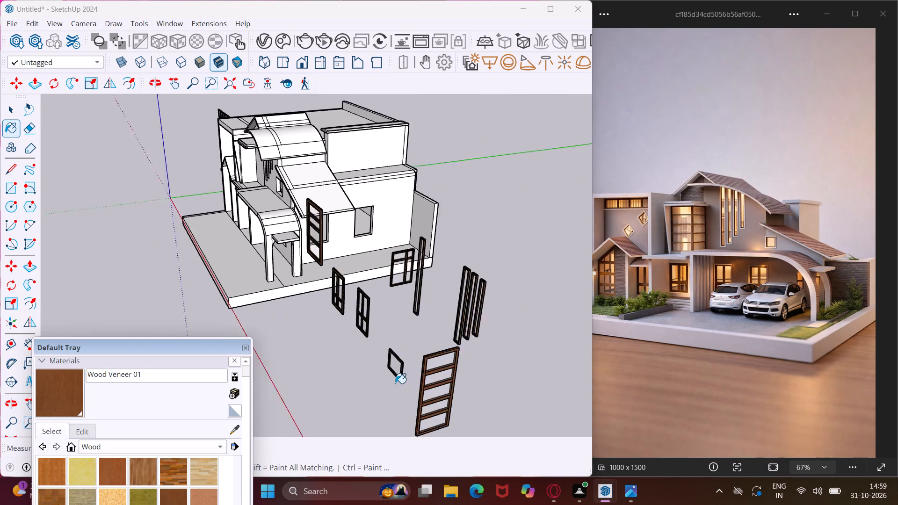
scroll(395, 383, "up", 16)
scroll(413, 354, "up", 8)
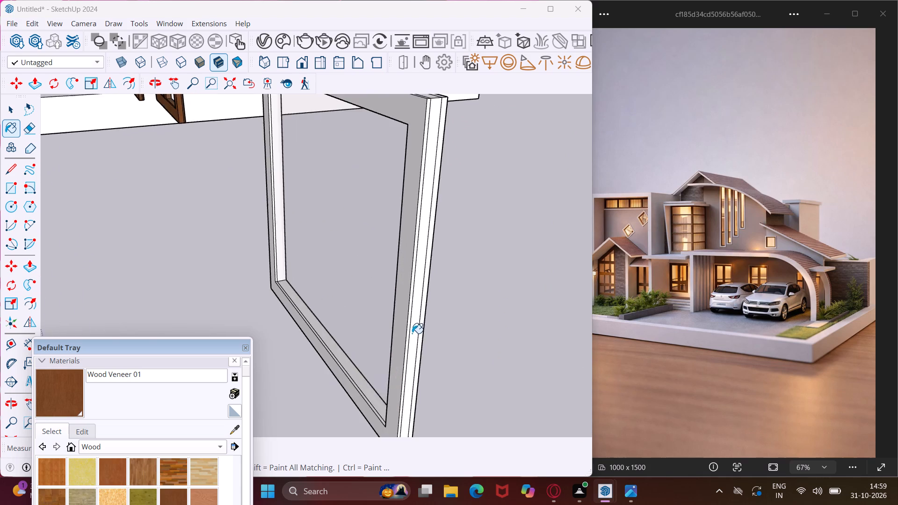
scroll(412, 333, "up", 5)
left_click(417, 324)
left_click(424, 303)
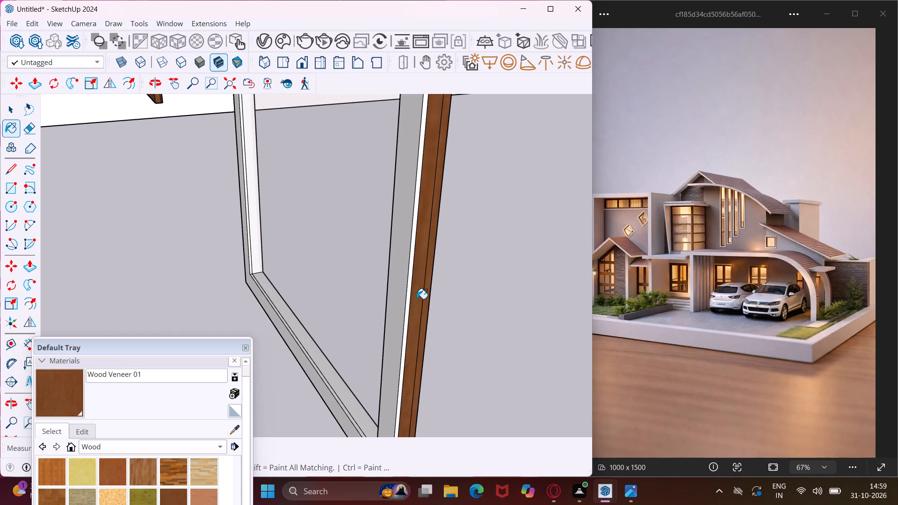
left_click(407, 295)
left_click(408, 295)
left_click(398, 305)
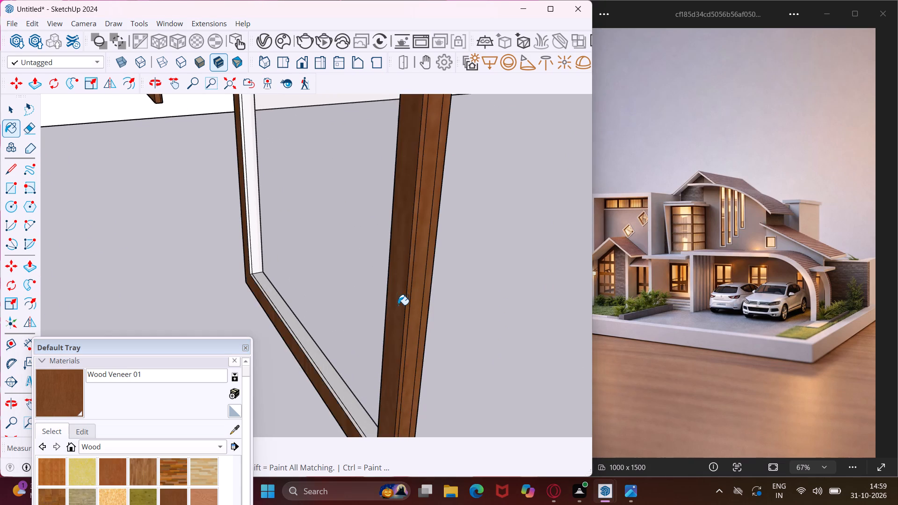
Paint all top-rail upper strips and the opposite stile's outer side strips of the small frame with Wood Veneer 01.
middle_click_drag(398, 305, 640, 332)
scroll(478, 296, "down", 7)
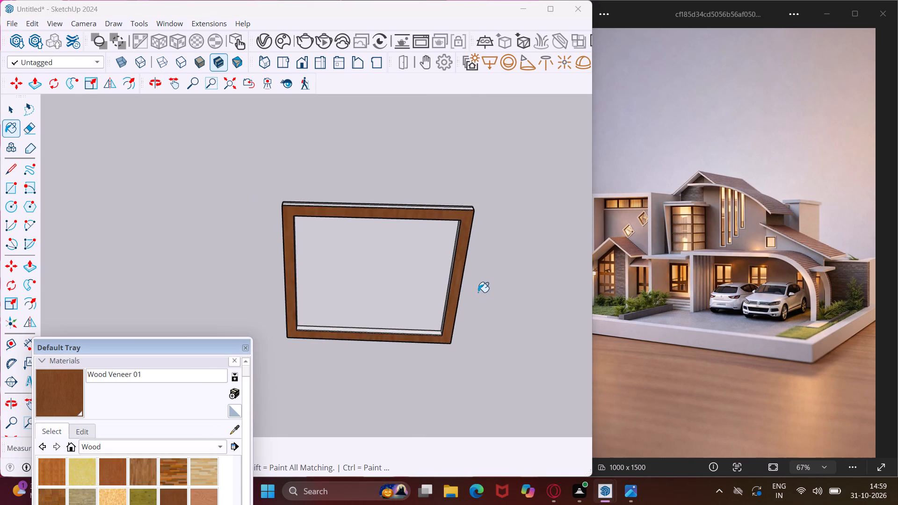
scroll(479, 292, "down", 3)
scroll(352, 255, "up", 8)
middle_click_drag(346, 216, 366, 220)
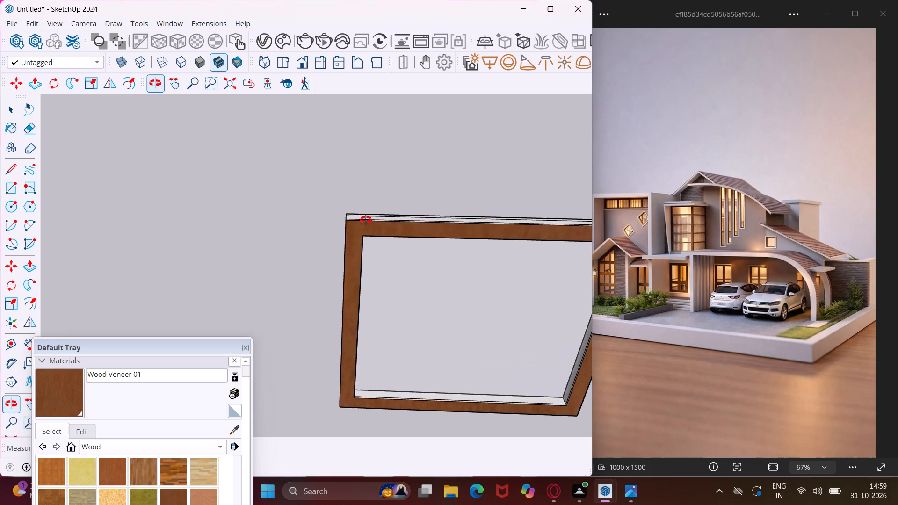
middle_click_drag(366, 220, 548, 208)
scroll(371, 202, "up", 12)
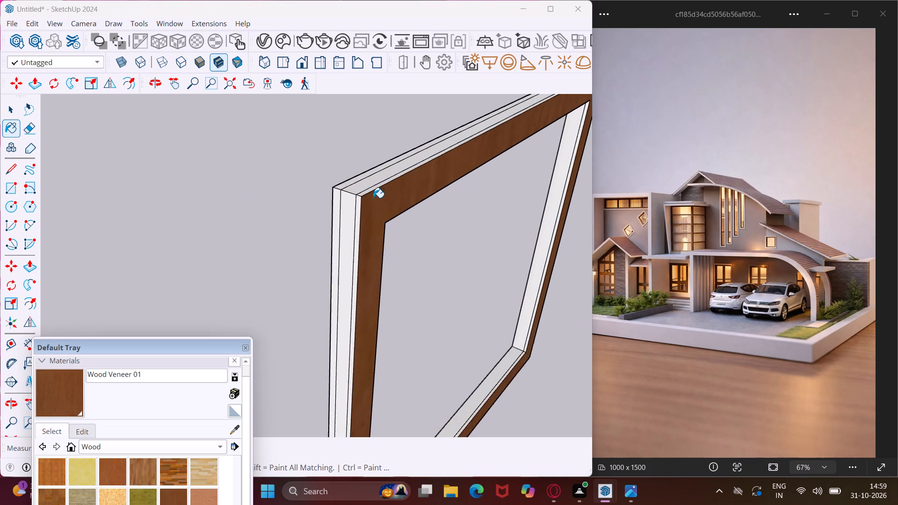
left_click(363, 189)
left_click(362, 190)
left_click(359, 187)
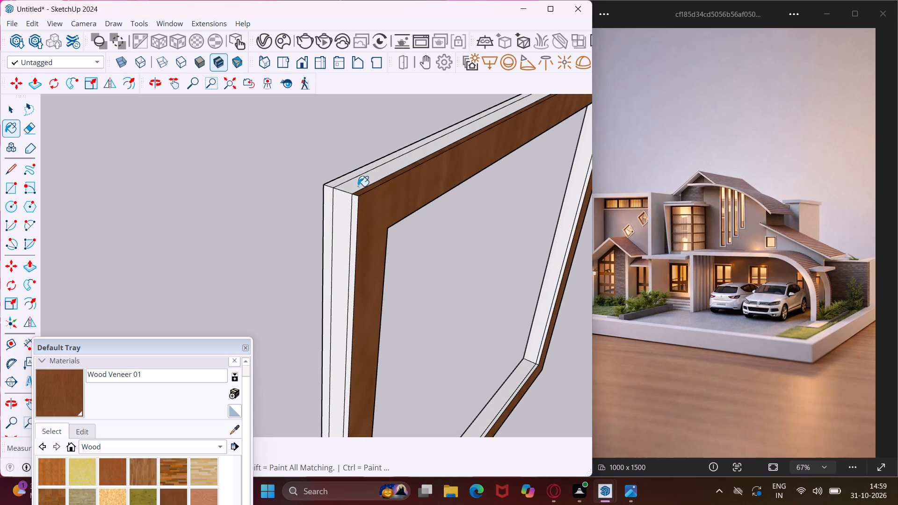
left_click(347, 206)
left_click(354, 211)
scroll(338, 197, "up", 4)
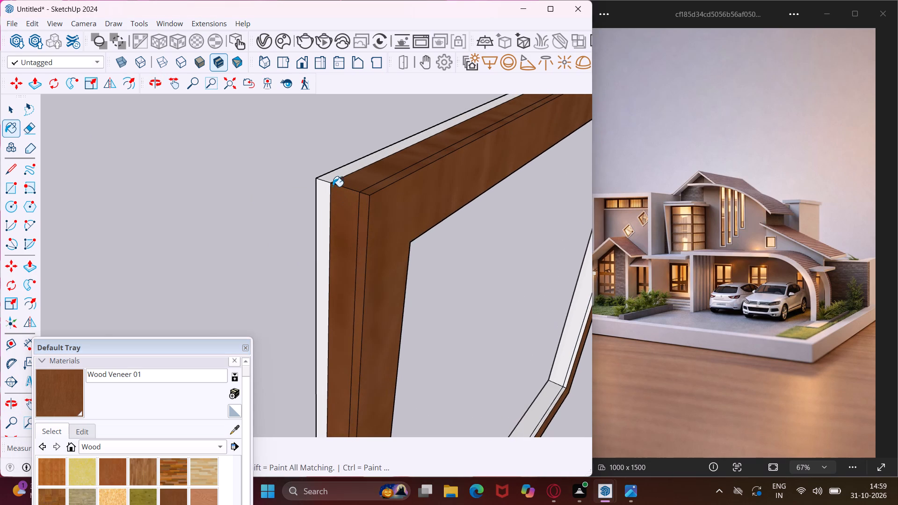
left_click(330, 180)
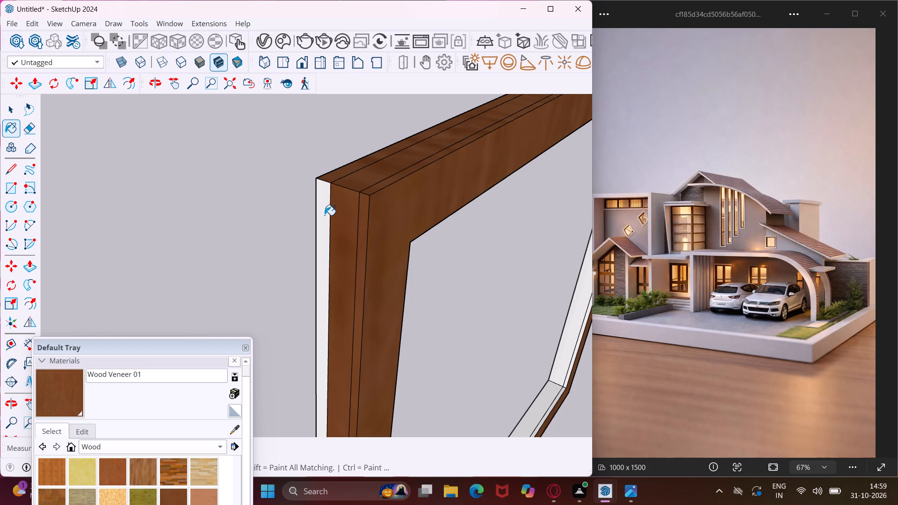
left_click(325, 215)
Paint the small frame's rear face with Wood Veneer 01.
middle_click_drag(325, 216, 647, 171)
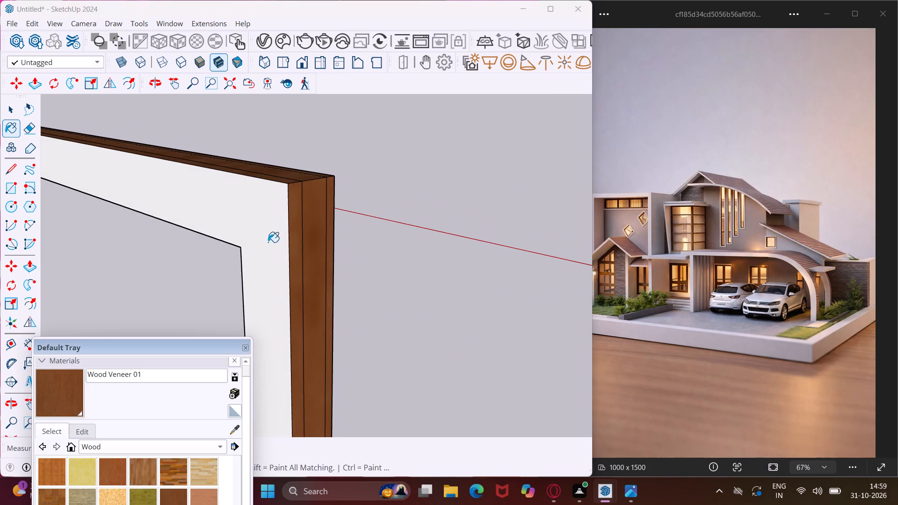
left_click(268, 242)
Paint the wide inner faces of both stiles of the small frame with Wood Veneer 01.
scroll(270, 190, "down", 11)
scroll(99, 266, "up", 19)
left_click(95, 260)
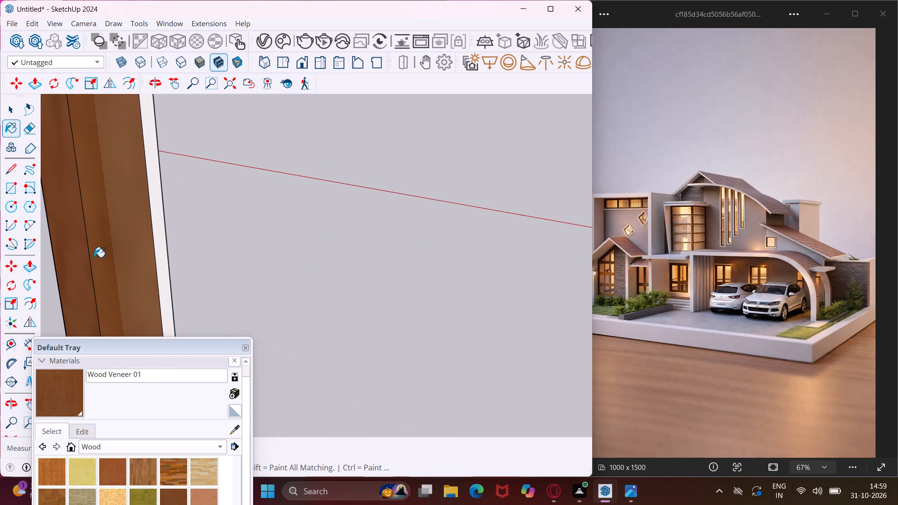
scroll(81, 236, "down", 12)
middle_click_drag(81, 236, 446, 216)
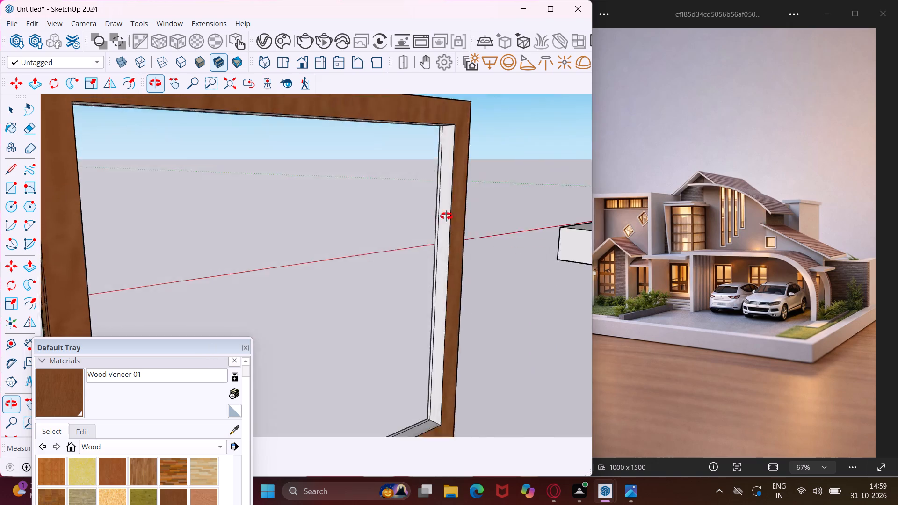
middle_click_drag(446, 216, 459, 217)
scroll(369, 213, "up", 11)
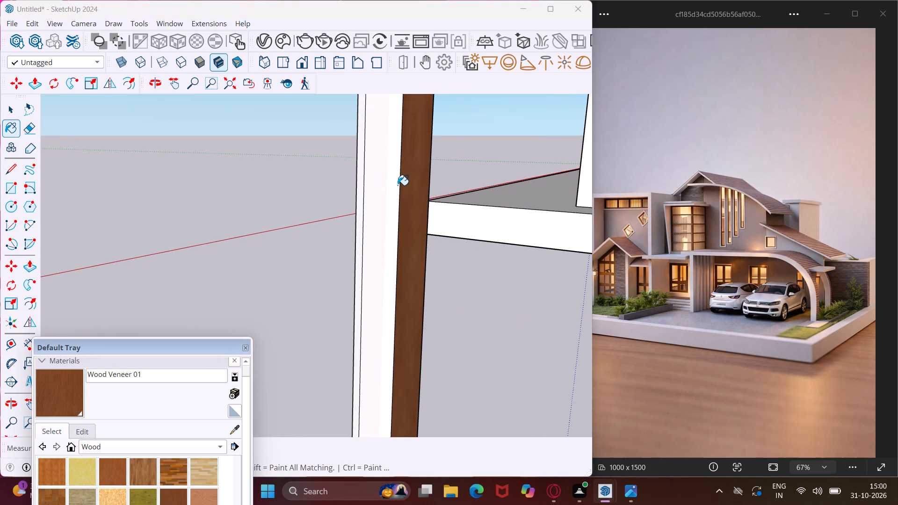
left_click(398, 185)
Paint the wide inner faces of the small frame's bottom rail and top rail with Wood Veneer 01.
scroll(398, 182, "down", 12)
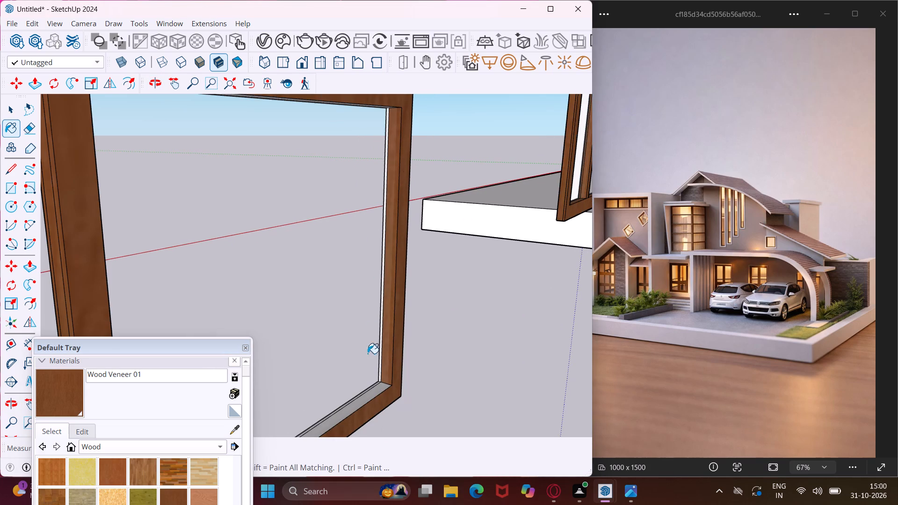
scroll(386, 382, "up", 13)
left_click(391, 390)
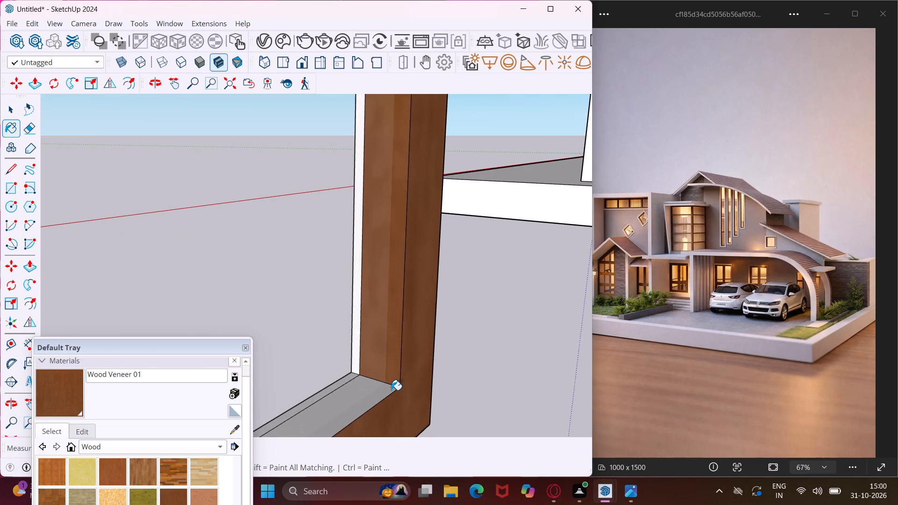
scroll(384, 391, "down", 20)
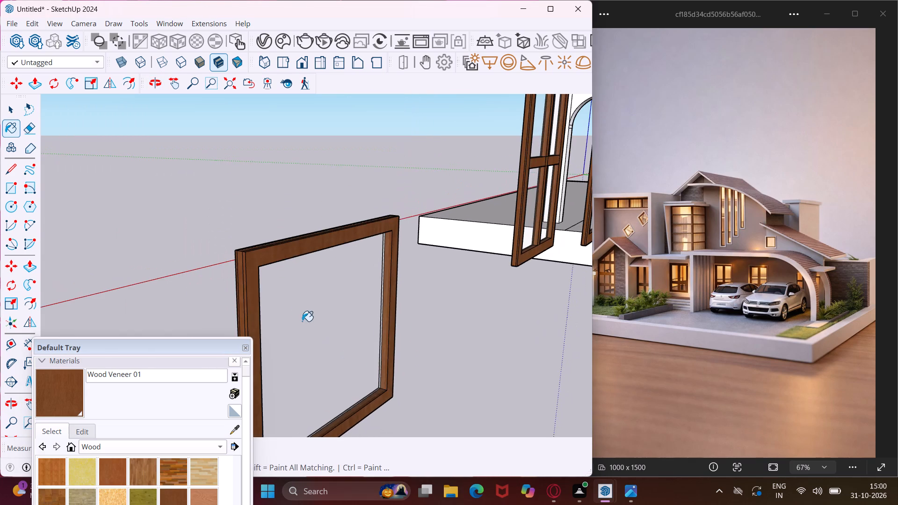
middle_click_drag(271, 302, 340, 115)
scroll(322, 184, "up", 4)
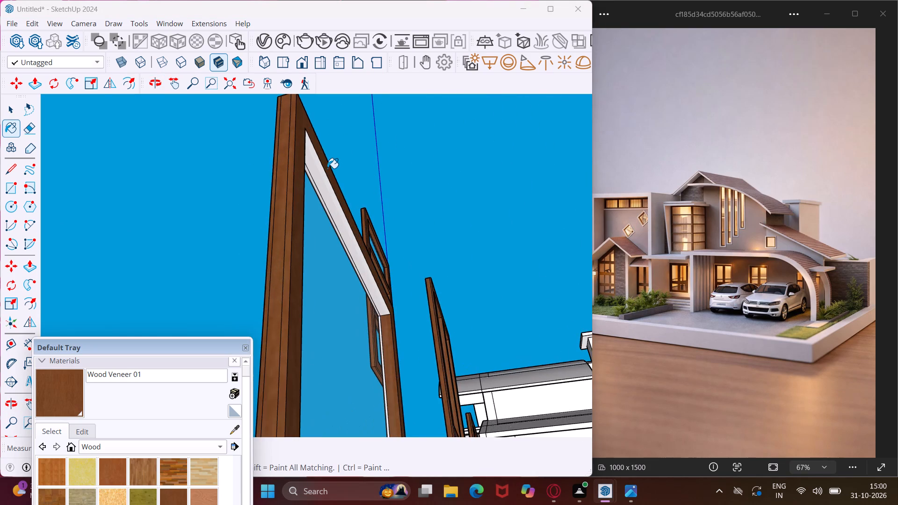
scroll(327, 168, "up", 10)
left_click(318, 181)
Paint the three underside strips of the small frame's bottom rail with Wood Veneer 01.
scroll(306, 150, "down", 7)
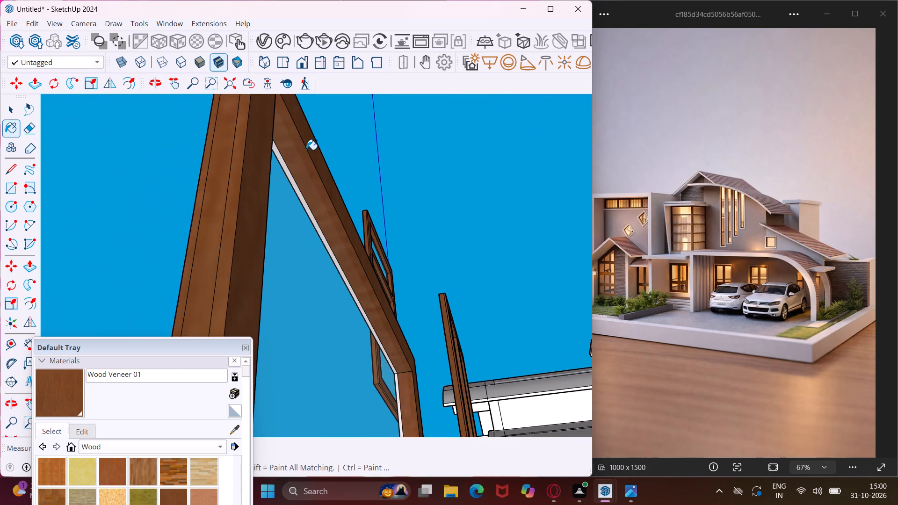
scroll(306, 150, "down", 12)
scroll(278, 290, "up", 12)
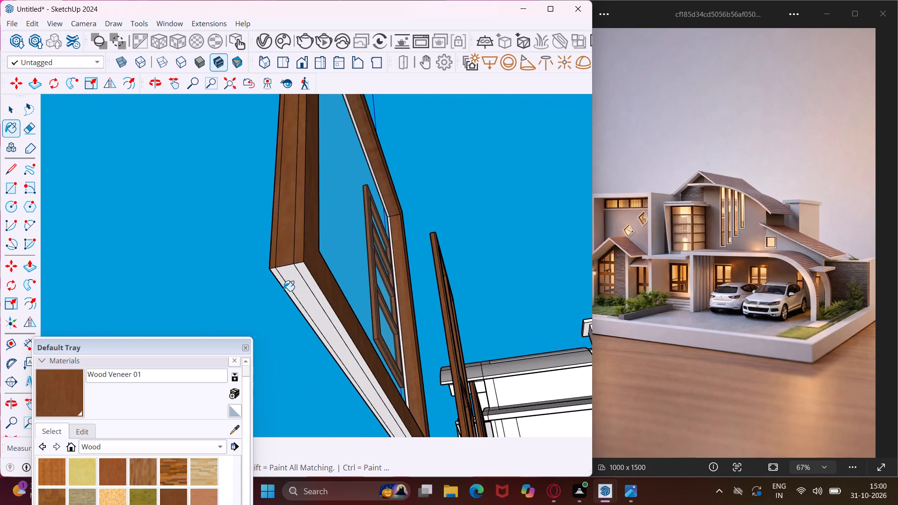
scroll(283, 291, "up", 2)
left_click(284, 286)
left_click(295, 275)
left_click(319, 262)
Paint the small frame's remaining narrow inner strip nearest its front face with Wood Veneer 01.
scroll(319, 262, "up", 1)
middle_click_drag(319, 262, 488, 424)
scroll(259, 310, "down", 7)
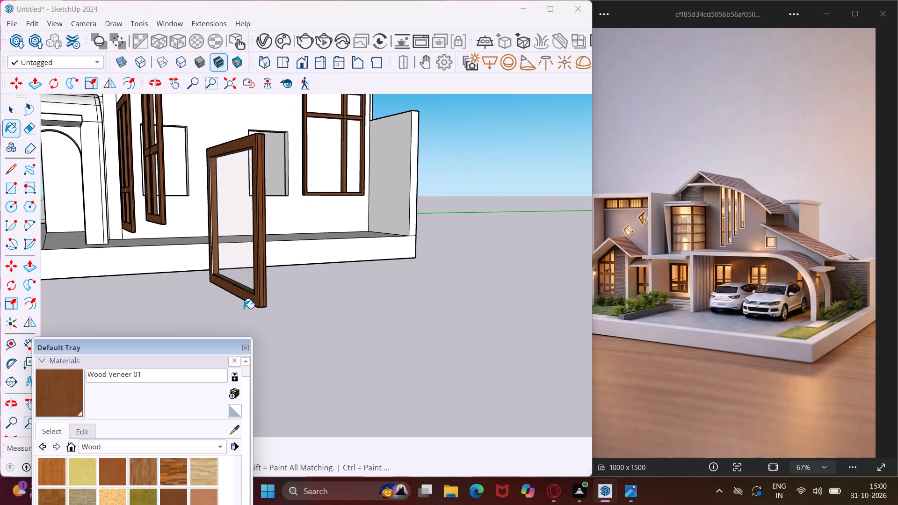
scroll(204, 184, "up", 5)
scroll(207, 180, "down", 3)
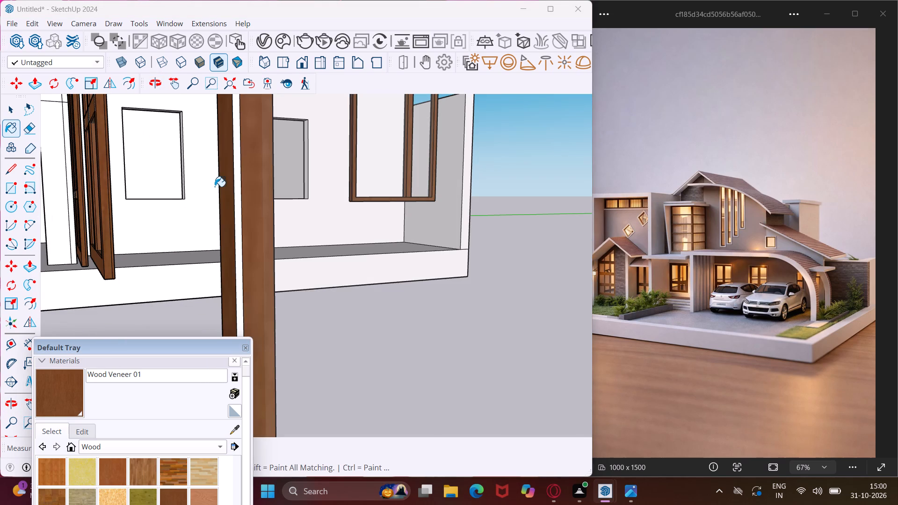
scroll(236, 194, "up", 3)
left_click(237, 190)
scroll(207, 174, "down", 7)
middle_click_drag(201, 182, 214, 184)
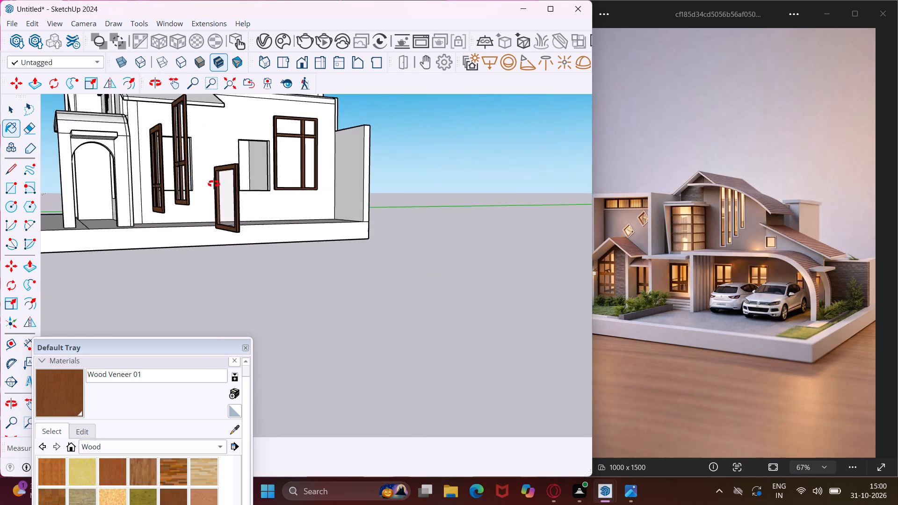
Paint the unpainted narrow inner strip on the small single-opening frame's stile with Wood Veneer 01.
middle_click_drag(214, 184, 321, 189)
scroll(167, 190, "down", 9)
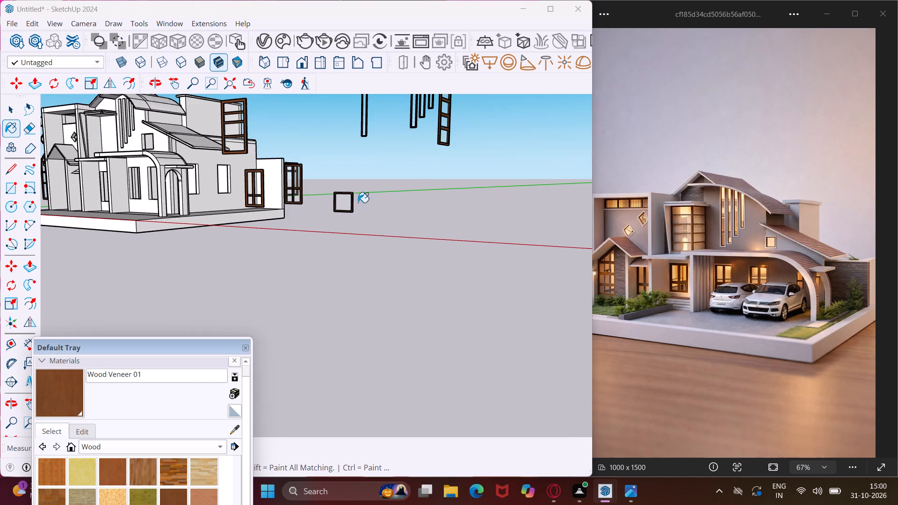
scroll(367, 196, "up", 20)
middle_click_drag(314, 198, 325, 193)
scroll(319, 196, "up", 1)
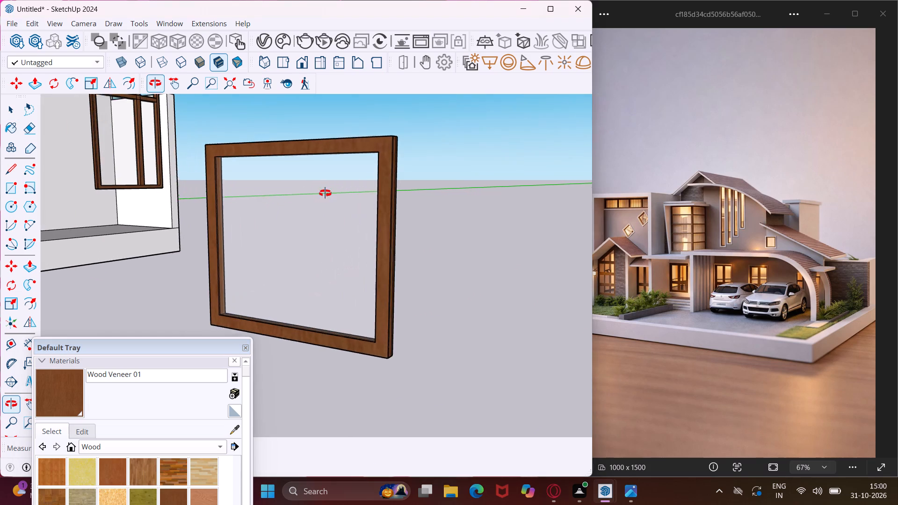
middle_click_drag(325, 193, 629, 198)
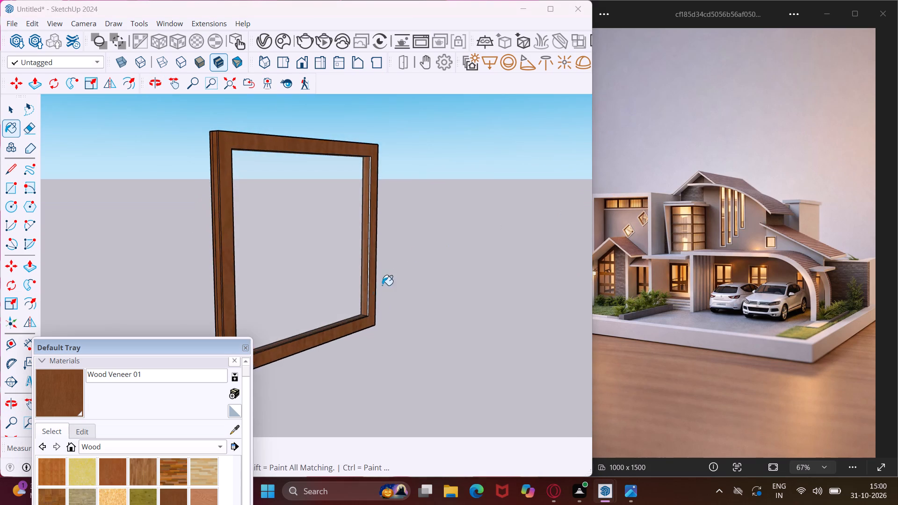
scroll(367, 298, "up", 8)
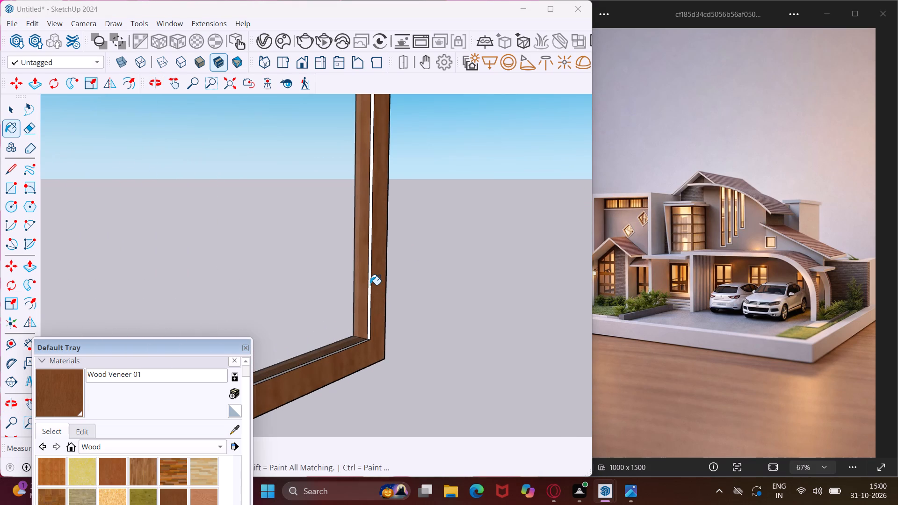
left_click(370, 285)
Paint the unpainted narrow inner strip along the small frame's bottom rail with Wood Veneer 01.
middle_click_drag(370, 285, 407, 335)
scroll(372, 343, "up", 6)
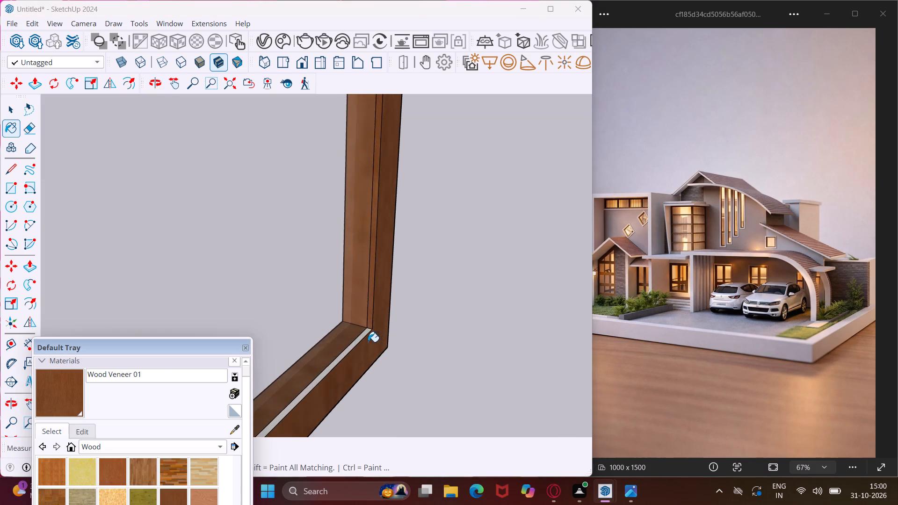
scroll(368, 342, "up", 2)
left_click(363, 332)
scroll(367, 332, "down", 15)
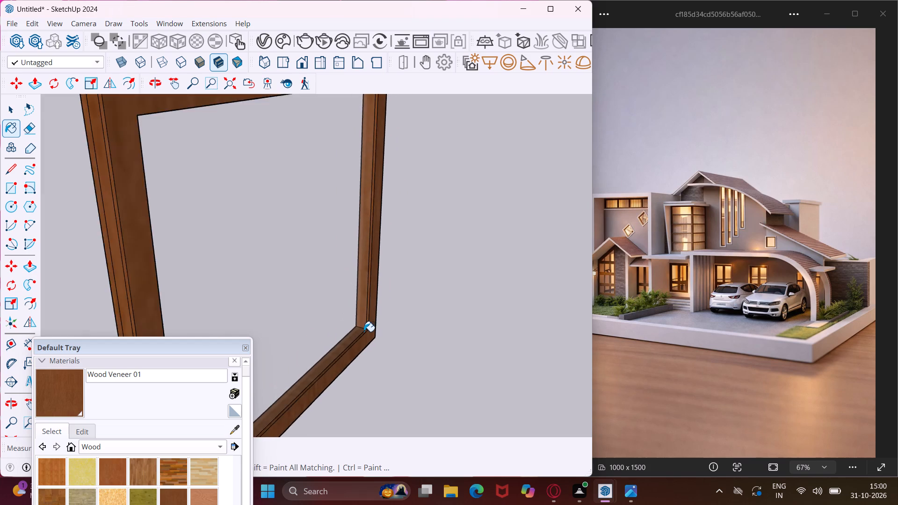
scroll(364, 332, "down", 2)
Paint the unpainted narrow inner strip beneath the small frame's top rail with Wood Veneer 01.
middle_click_drag(364, 332, 394, 174)
scroll(349, 186, "up", 4)
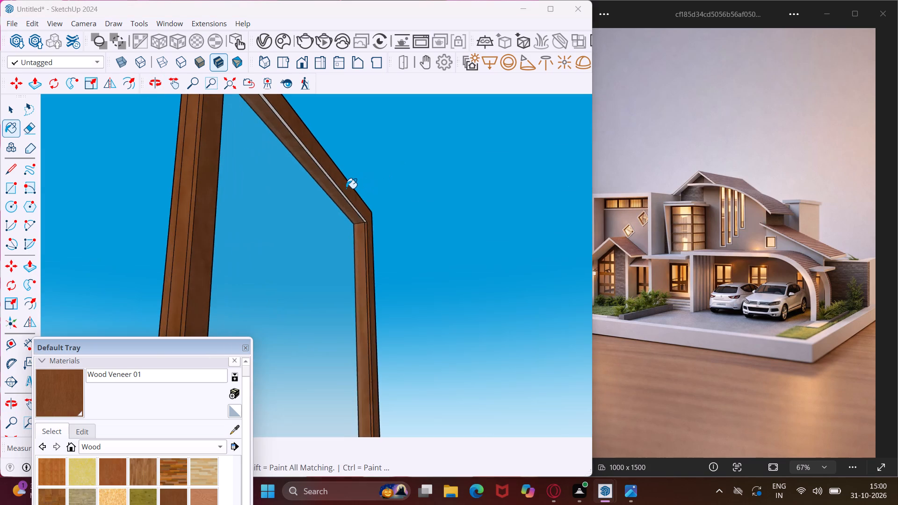
scroll(346, 188, "up", 10)
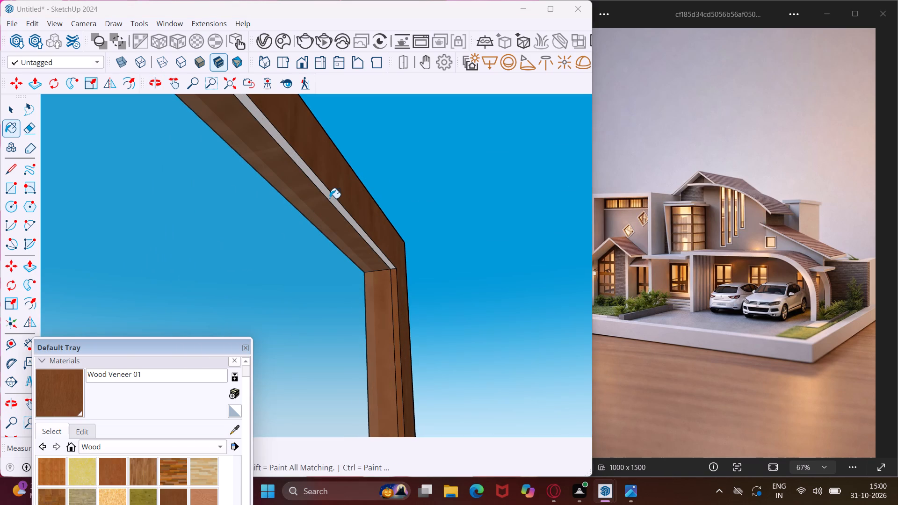
left_click(333, 196)
key("Escape")
key("space")
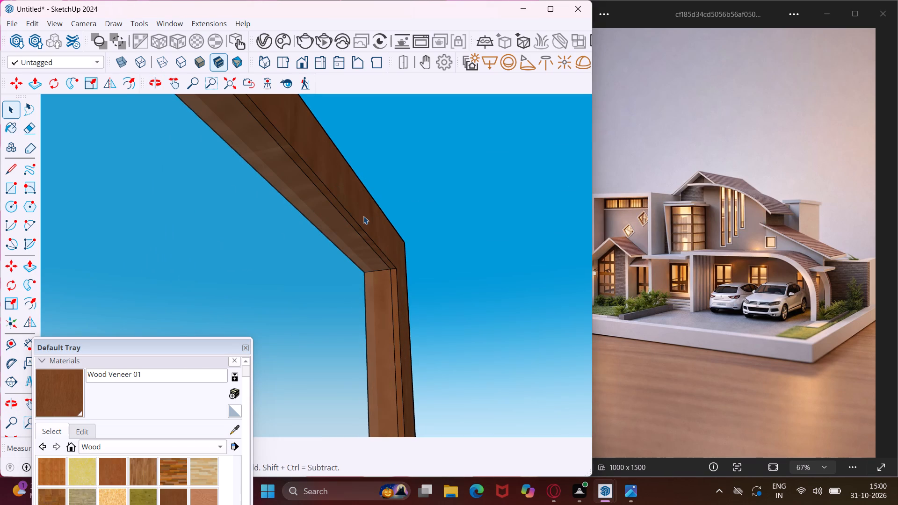
Paint the white mullion and stile inner faces in the upper openings of the four-pane frame beside the small frame with Wood Veneer 01.
scroll(363, 216, "down", 14)
scroll(360, 222, "down", 14)
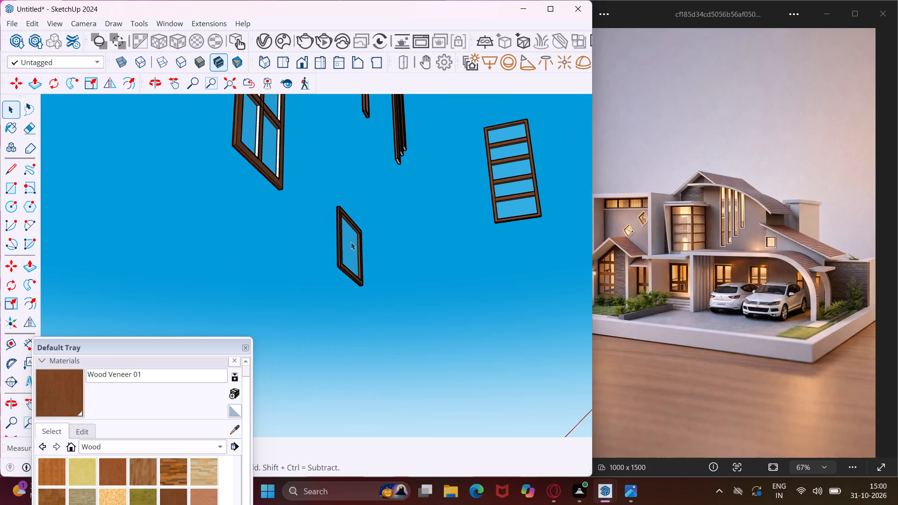
middle_click_drag(346, 255, 350, 324)
scroll(346, 255, "down", 1)
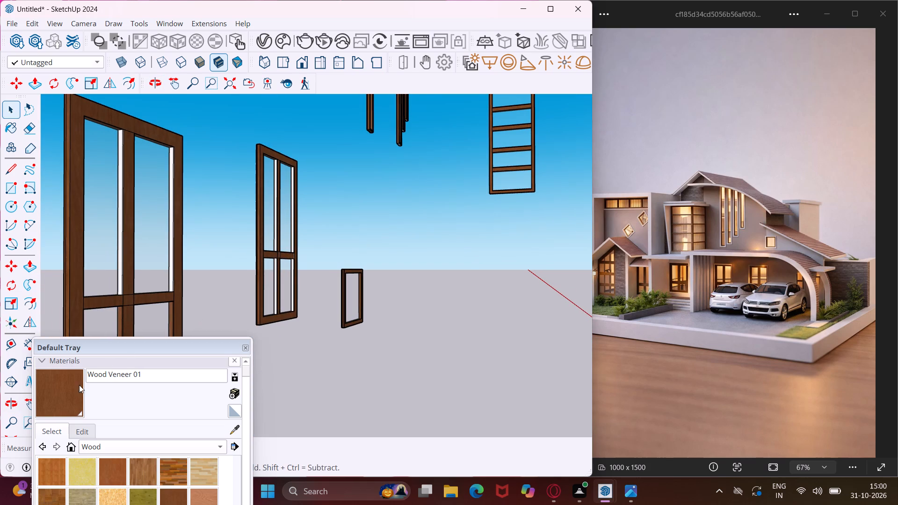
left_click(75, 390)
scroll(292, 219, "up", 9)
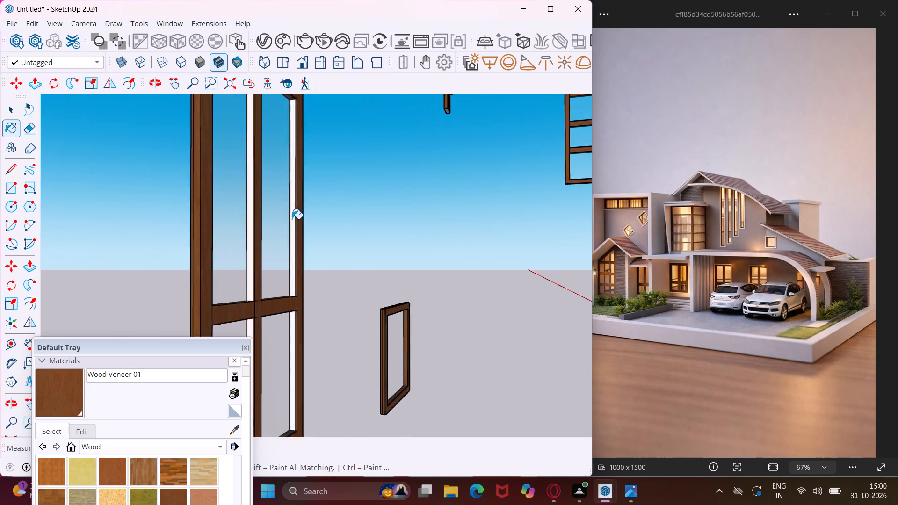
scroll(292, 219, "up", 10)
middle_click_drag(301, 223, 331, 237)
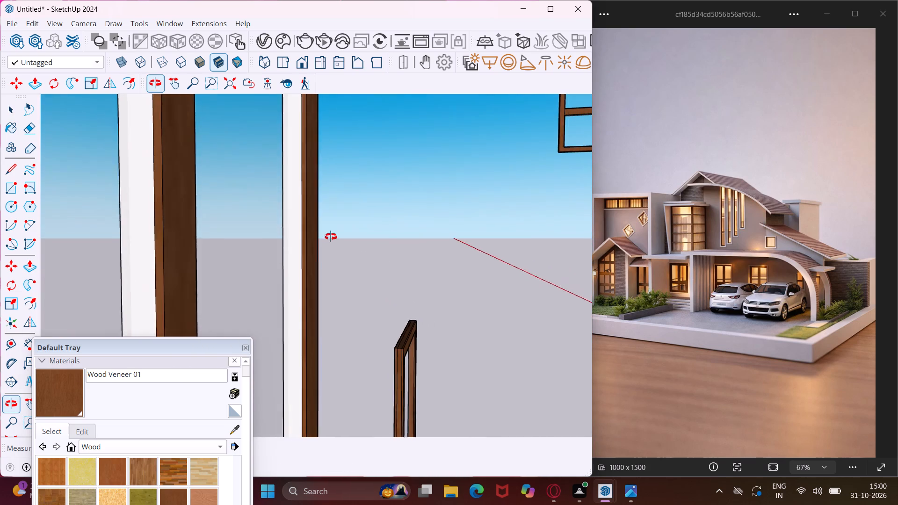
middle_click_drag(331, 237, 403, 227)
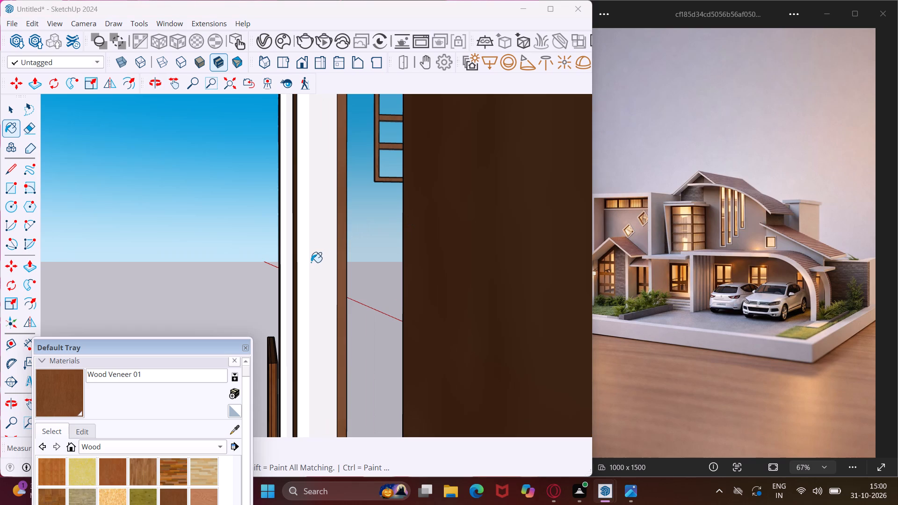
scroll(310, 263, "up", 1)
left_click(304, 264)
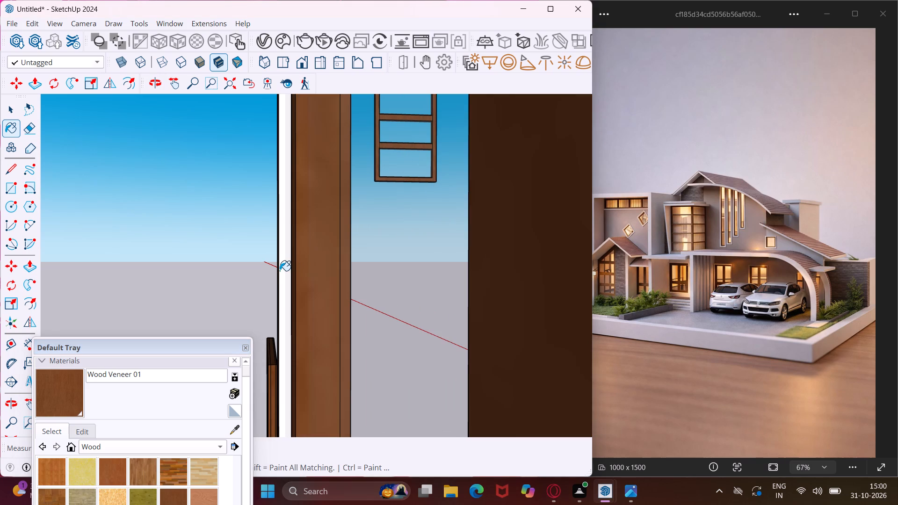
left_click(280, 254)
Paint the wide white mullion and stile inner faces in the neighbouring four-pane frame's upper openings with Wood Veneer 01.
scroll(274, 225, "down", 6)
scroll(298, 215, "up", 2)
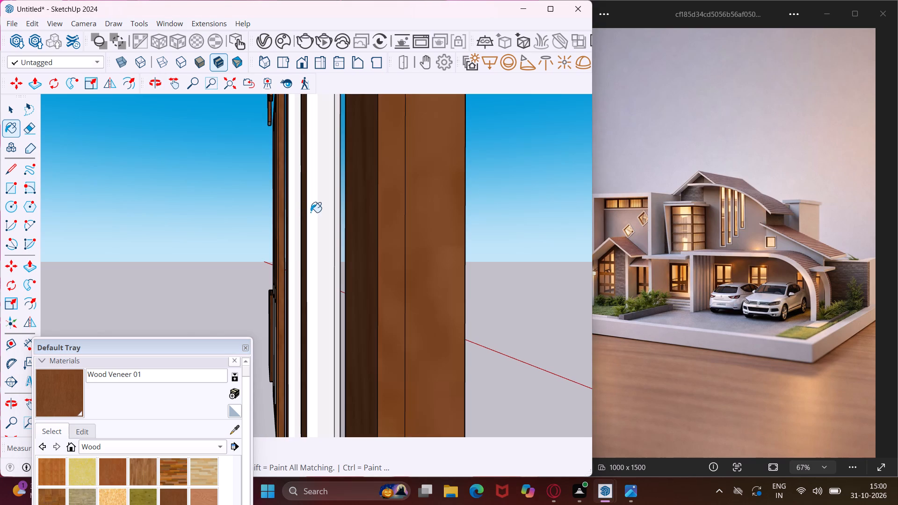
left_click(311, 212)
left_click(290, 222)
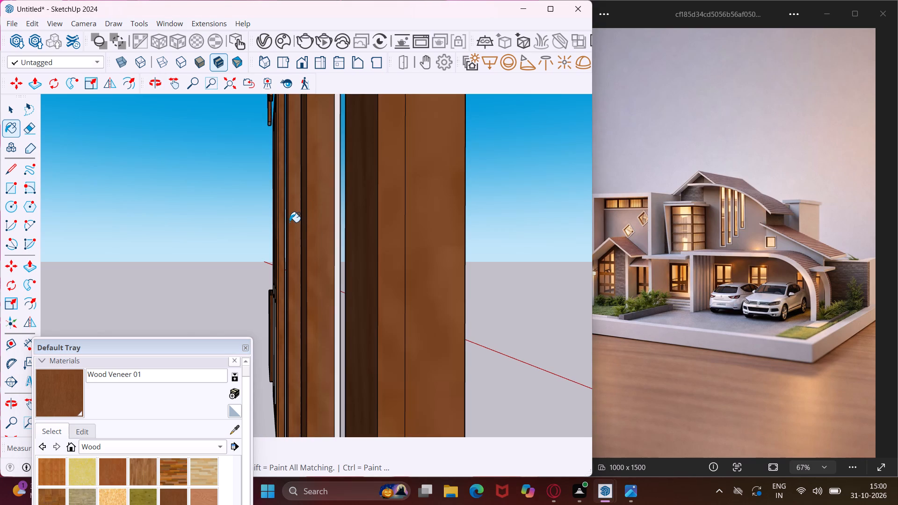
Paint the narrow white mullion and stile strips in that neighbouring four-pane frame's upper openings with Wood Veneer 01.
scroll(290, 222, "down", 9)
middle_click_drag(291, 223, 324, 287)
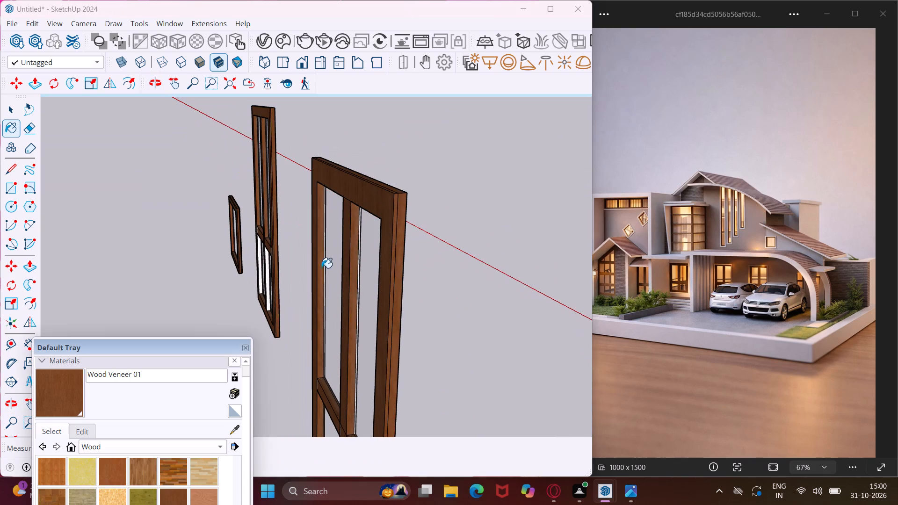
middle_click_drag(389, 256, 284, 253)
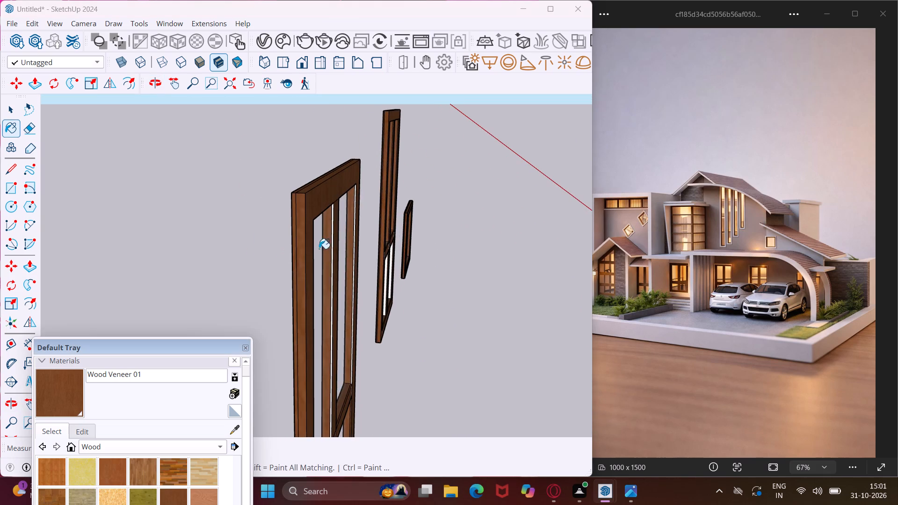
scroll(325, 226, "up", 11)
left_click(343, 200)
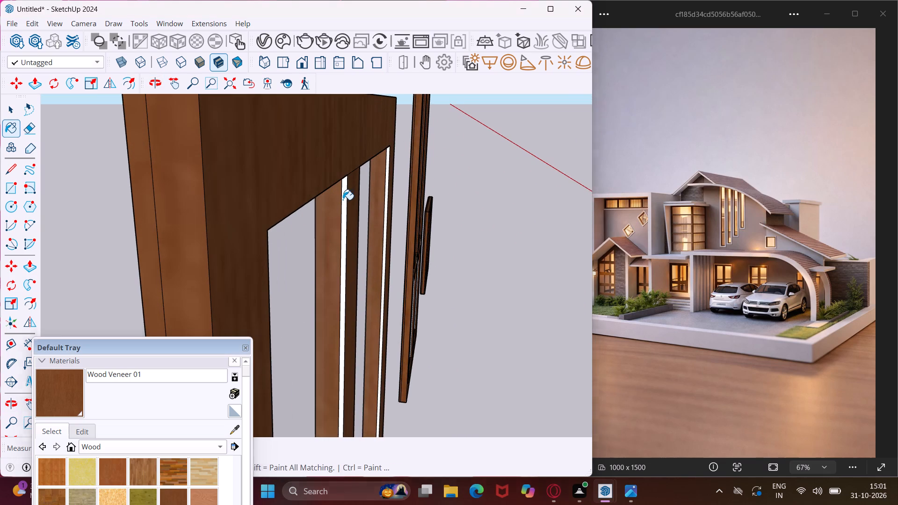
left_click(387, 188)
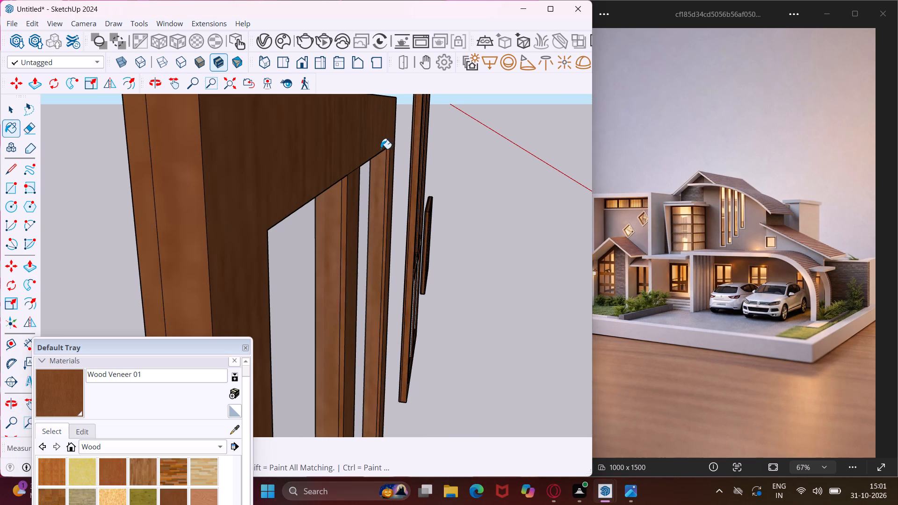
Paint the white mullion and stile inner faces in the lower openings of the four-pane frame beside the small frame with Wood Veneer 01.
scroll(381, 149, "down", 18)
middle_click_drag(370, 247, 282, 280)
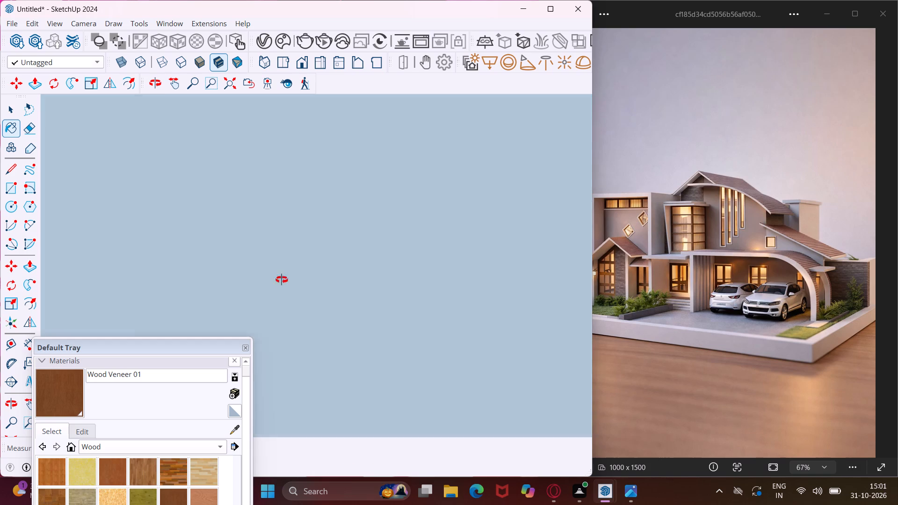
middle_click_drag(282, 280, 228, 299)
scroll(228, 299, "down", 7)
scroll(319, 260, "down", 20)
scroll(319, 260, "down", 3)
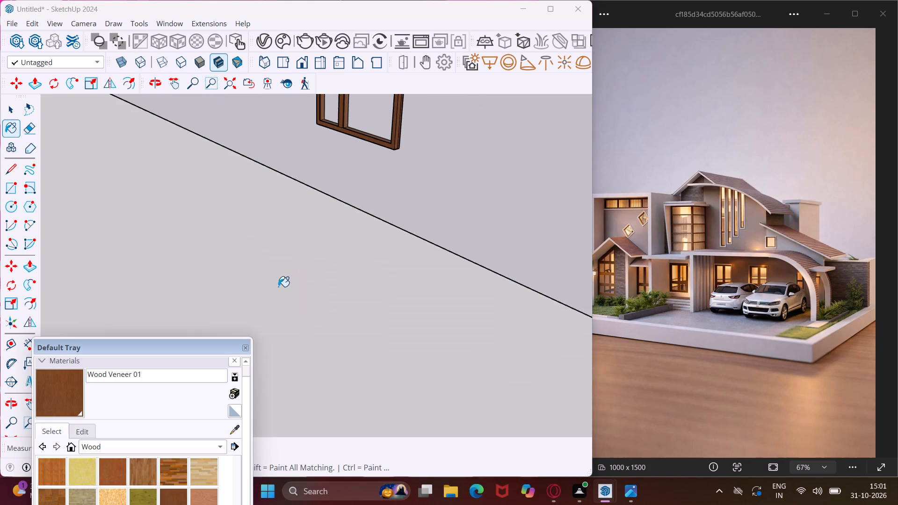
scroll(256, 290, "down", 8)
scroll(220, 317, "down", 7)
scroll(179, 341, "down", 14)
scroll(255, 248, "down", 5)
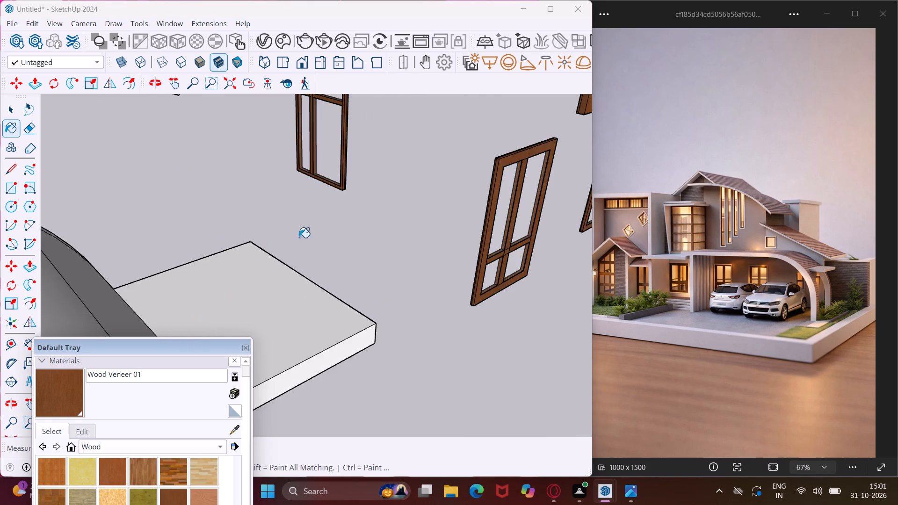
scroll(299, 238, "down", 11)
scroll(418, 211, "up", 9)
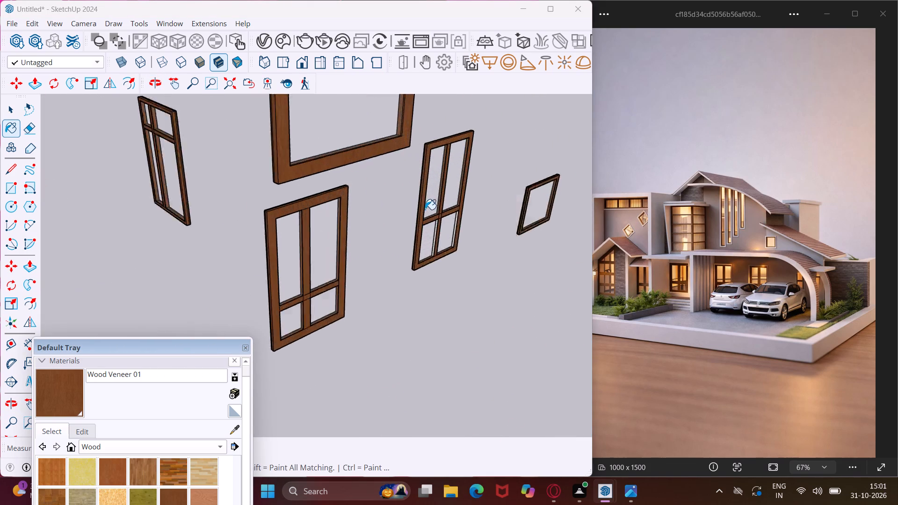
scroll(425, 209, "up", 15)
middle_click_drag(435, 244, 478, 238)
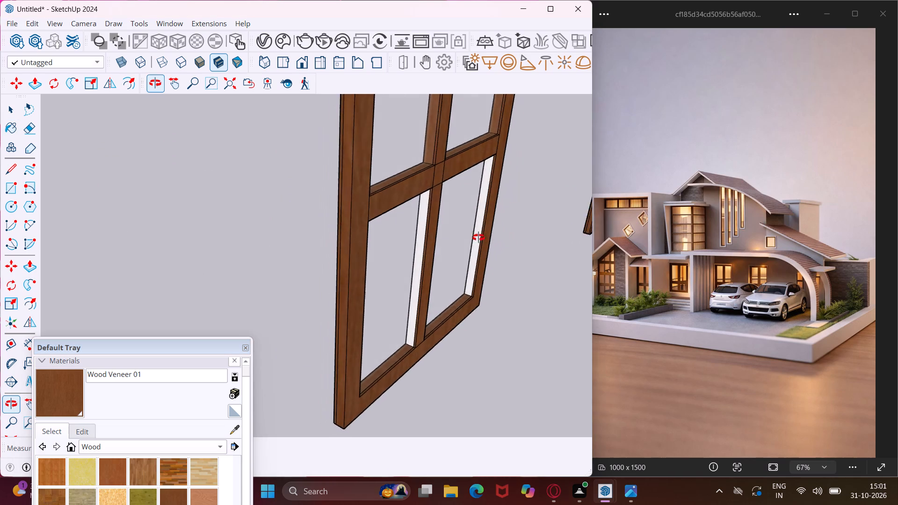
middle_click_drag(478, 238, 635, 205)
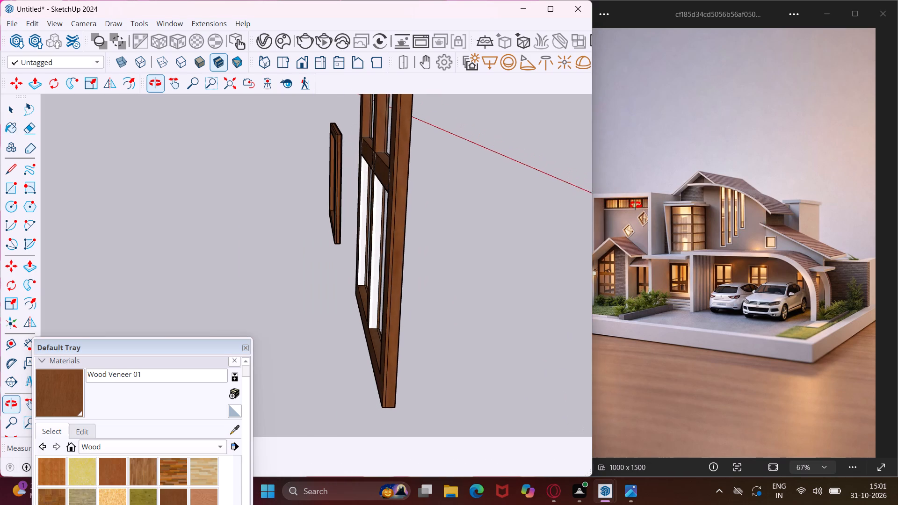
middle_click_drag(635, 205, 636, 205)
scroll(373, 179, "up", 15)
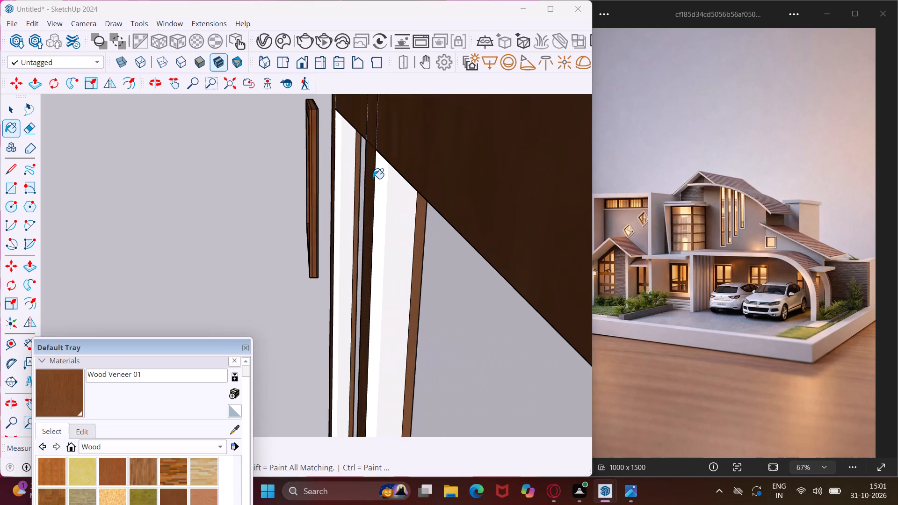
left_click(377, 179)
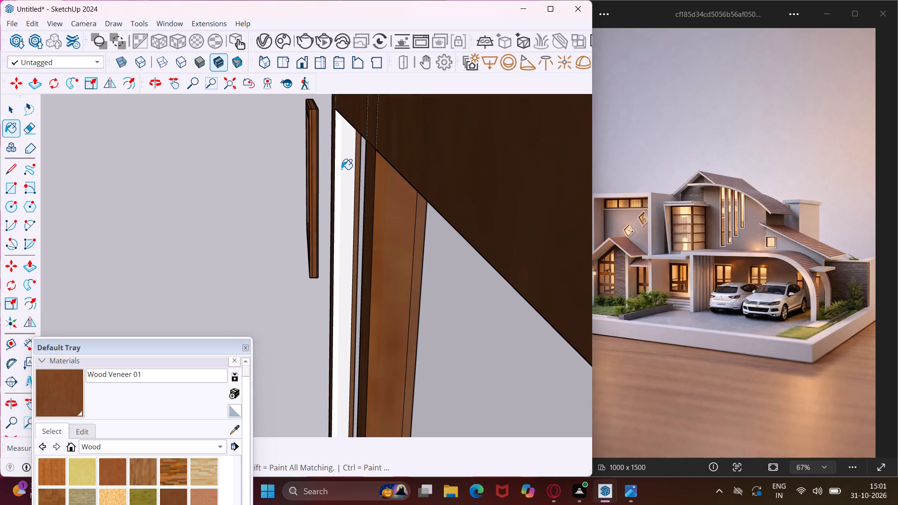
left_click(337, 166)
Inspect the four-pane frame beside the small frame from below and from both sides for unpainted faces.
scroll(337, 166, "down", 8)
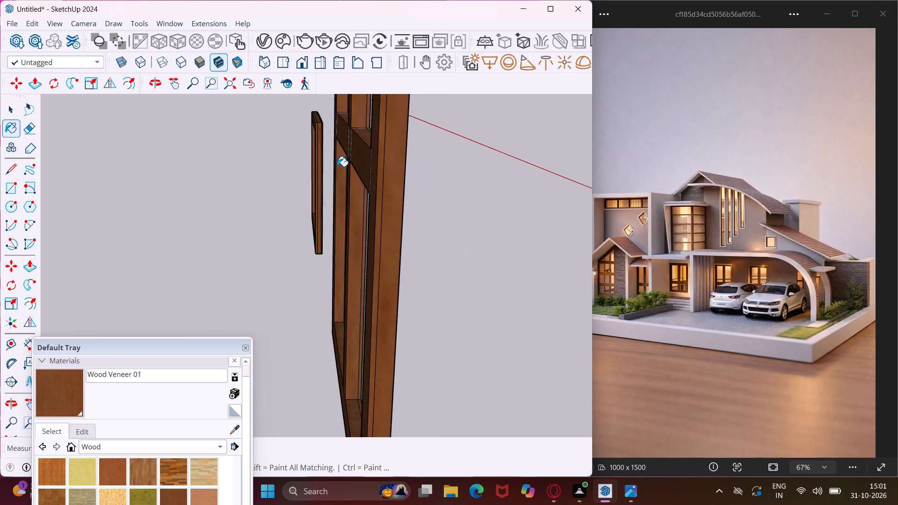
scroll(337, 166, "down", 3)
middle_click_drag(366, 153, 332, 240)
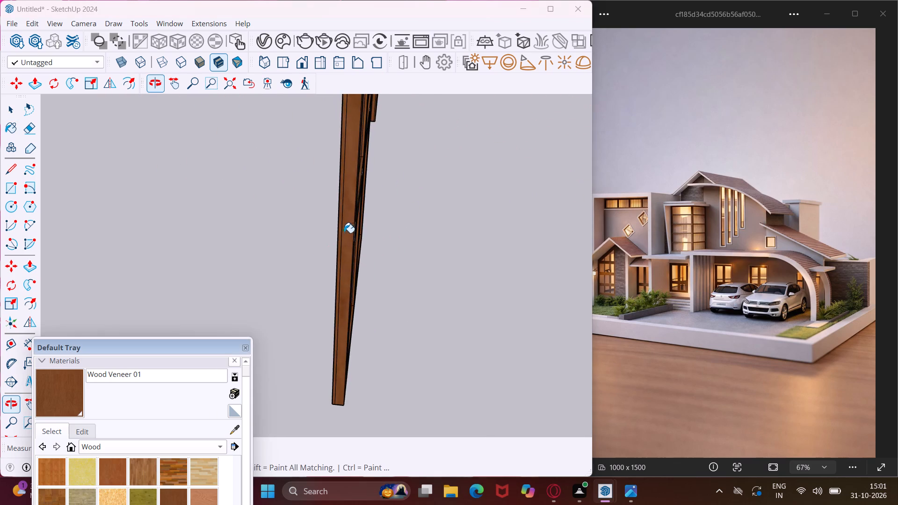
scroll(345, 231, "down", 4)
middle_click_drag(347, 226, 574, 0)
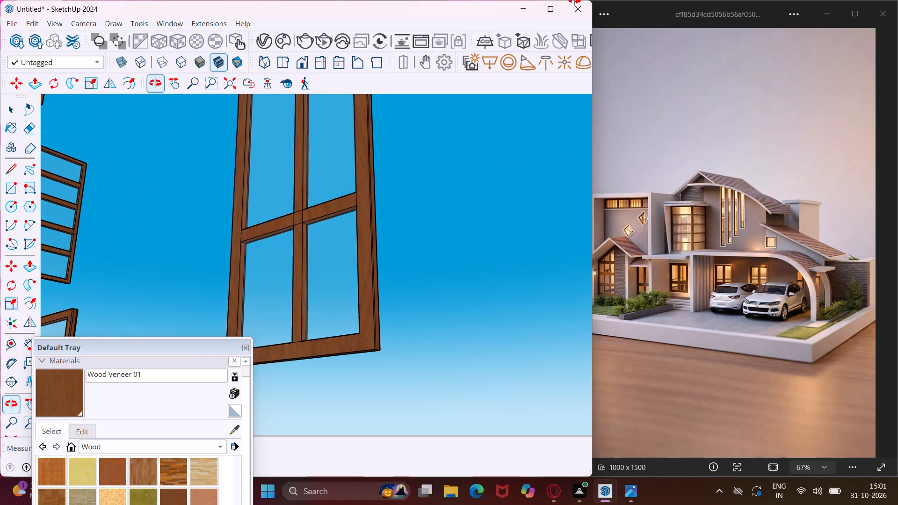
middle_click_drag(574, 0, 577, 0)
middle_click_drag(290, 268, 382, 131)
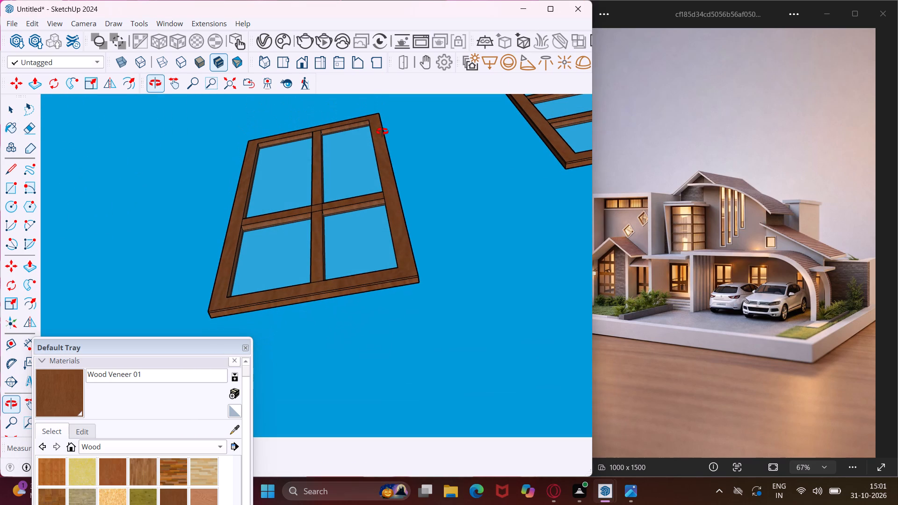
middle_click_drag(382, 131, 321, 402)
scroll(330, 395, "down", 5)
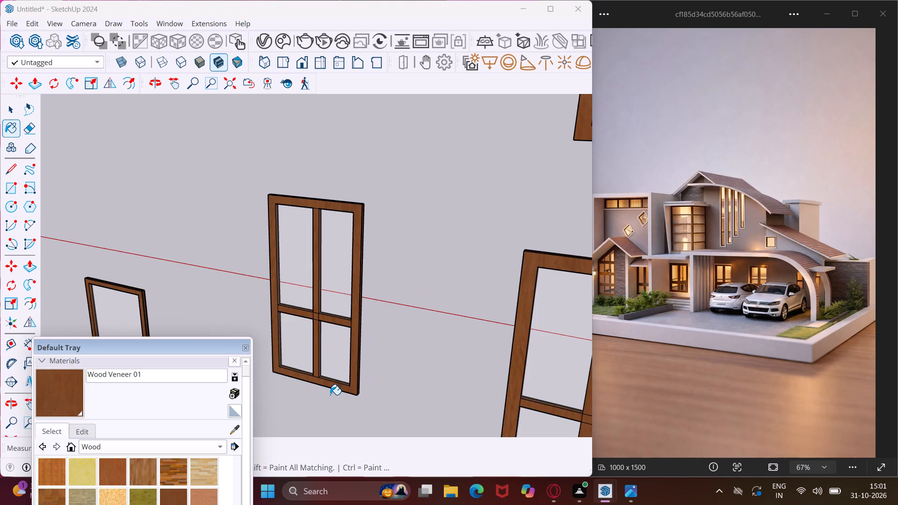
Inspect the detached window frames on the carport side from several angles for unpainted faces.
scroll(330, 395, "down", 4)
middle_click_drag(493, 411, 323, 353)
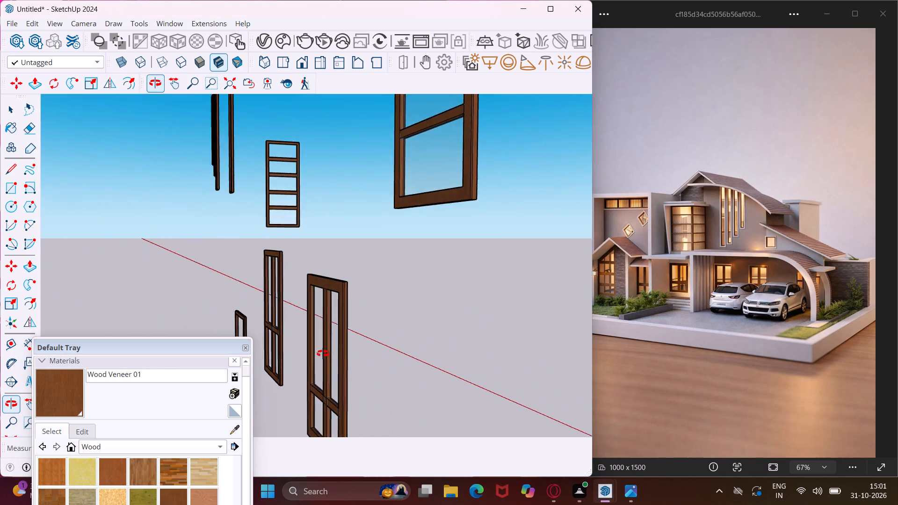
middle_click_drag(323, 353, 323, 385)
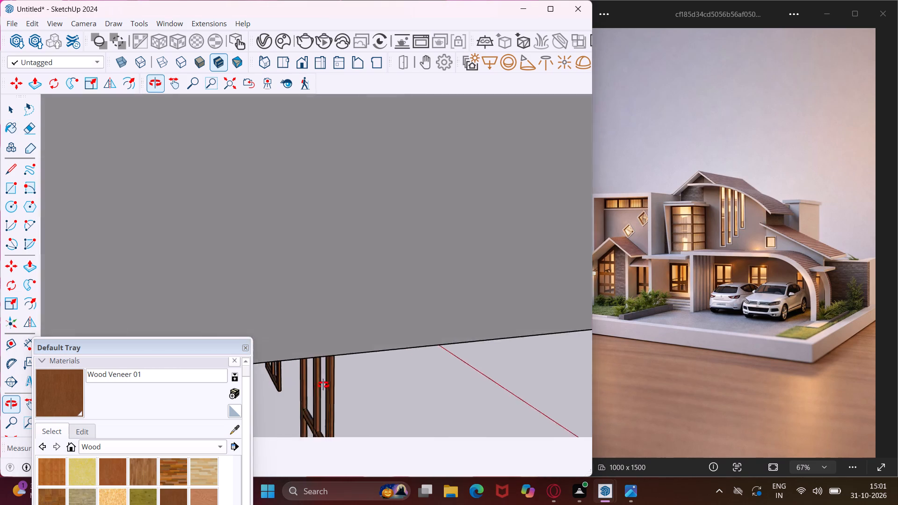
middle_click_drag(323, 385, 327, 346)
scroll(326, 340, "up", 7)
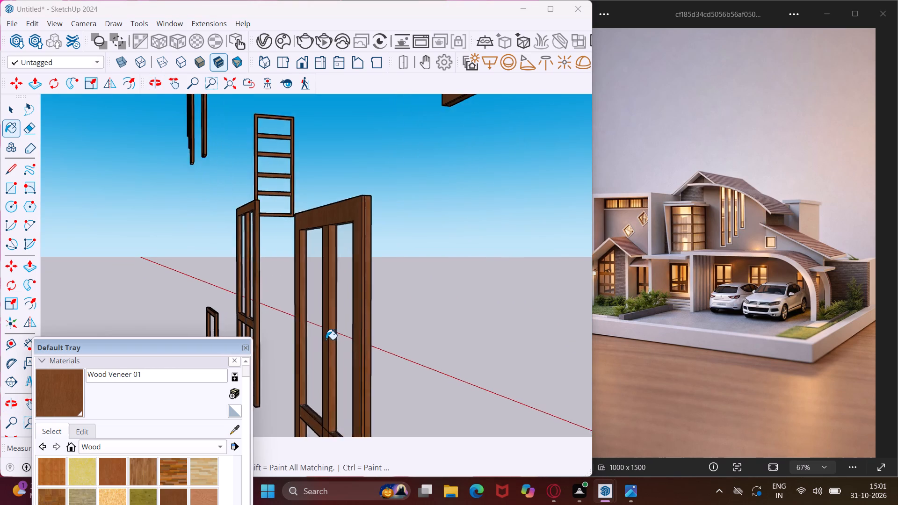
scroll(326, 339, "up", 2)
middle_click_drag(343, 354, 151, 329)
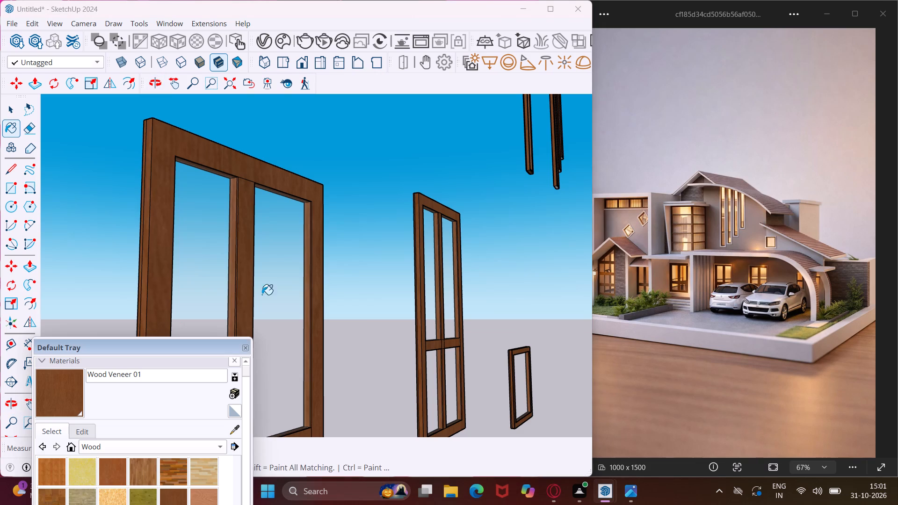
scroll(267, 289, "down", 7)
scroll(276, 289, "up", 1)
scroll(276, 289, "down", 12)
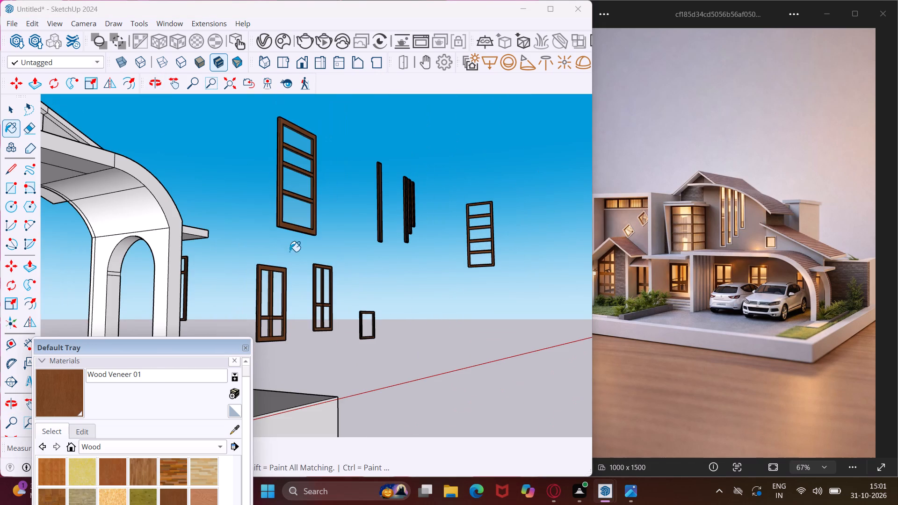
scroll(297, 205, "up", 5)
scroll(297, 205, "down", 12)
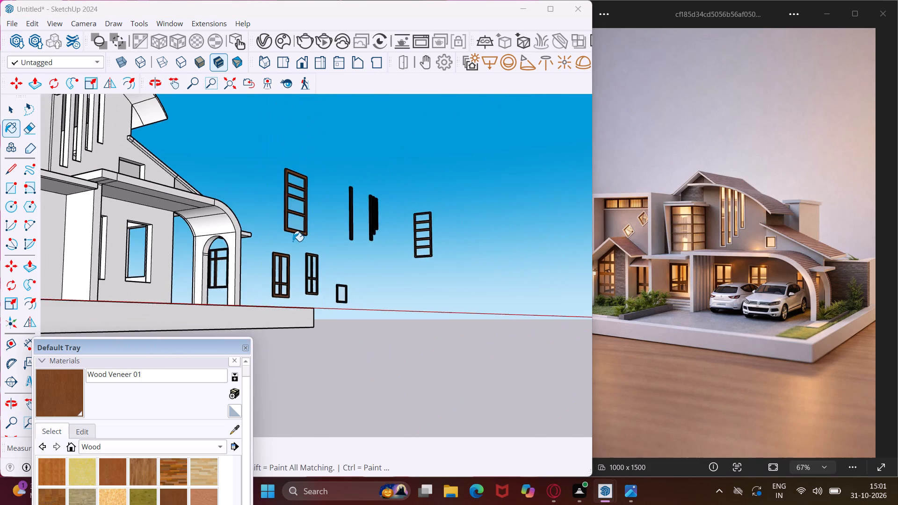
middle_click_drag(292, 243, 312, 324)
scroll(318, 282, "down", 12)
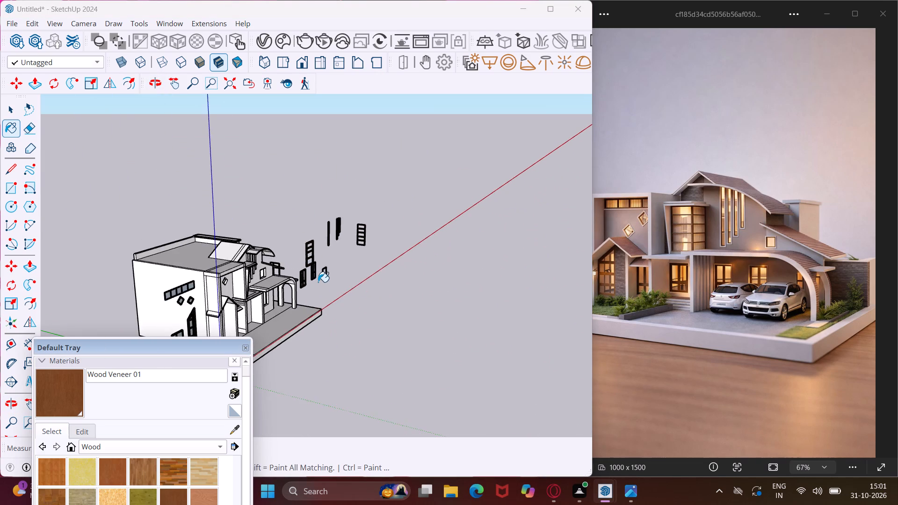
scroll(318, 282, "down", 6)
key("Escape")
key("space")
Paint the panes of the four-pane frame and the sloped-top frame beside the house's side wall with Glass Thin Clear 001.
scroll(224, 313, "up", 10)
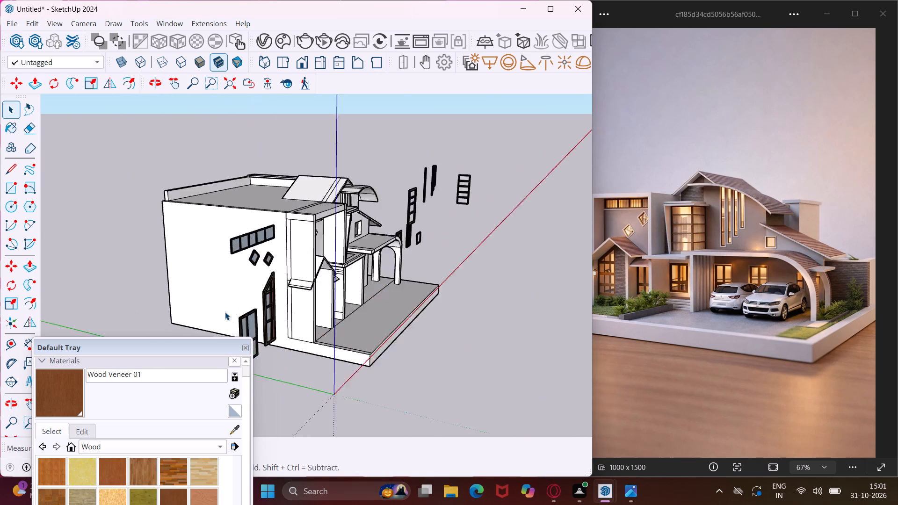
scroll(225, 312, "up", 7)
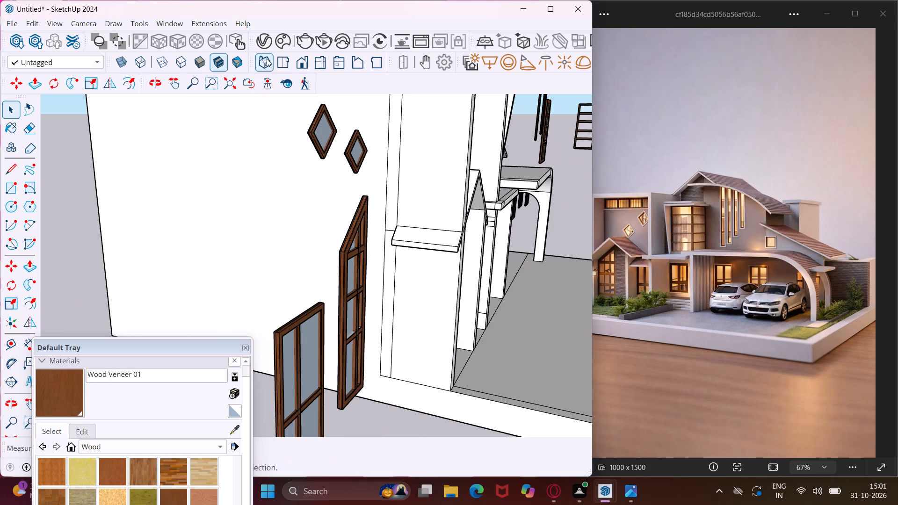
left_click(267, 48)
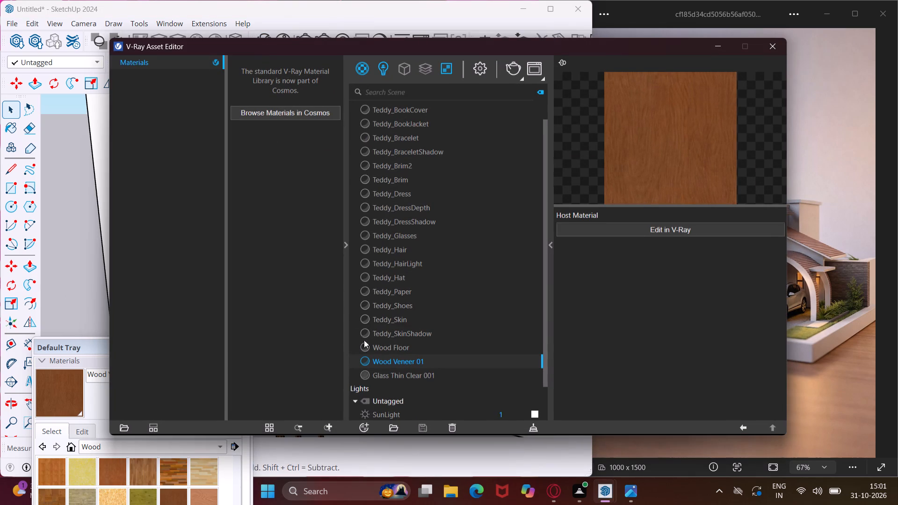
double_click(374, 375)
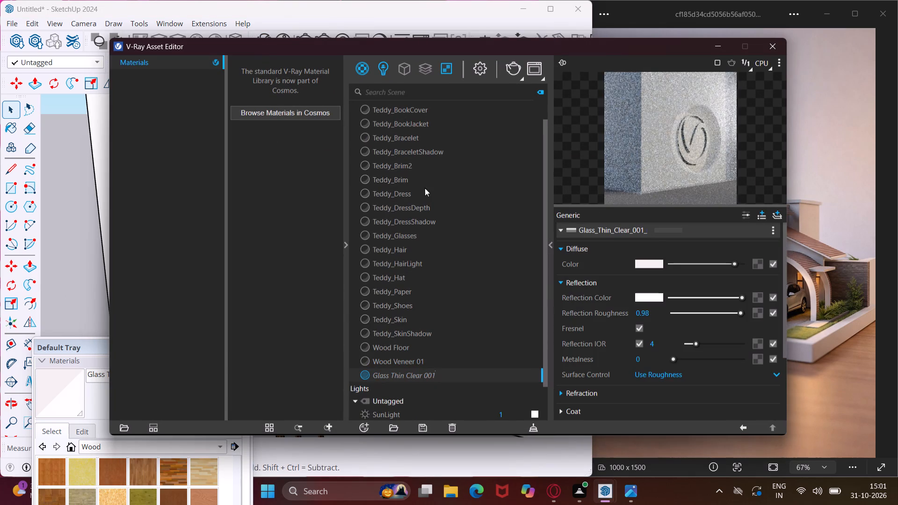
left_click(710, 43)
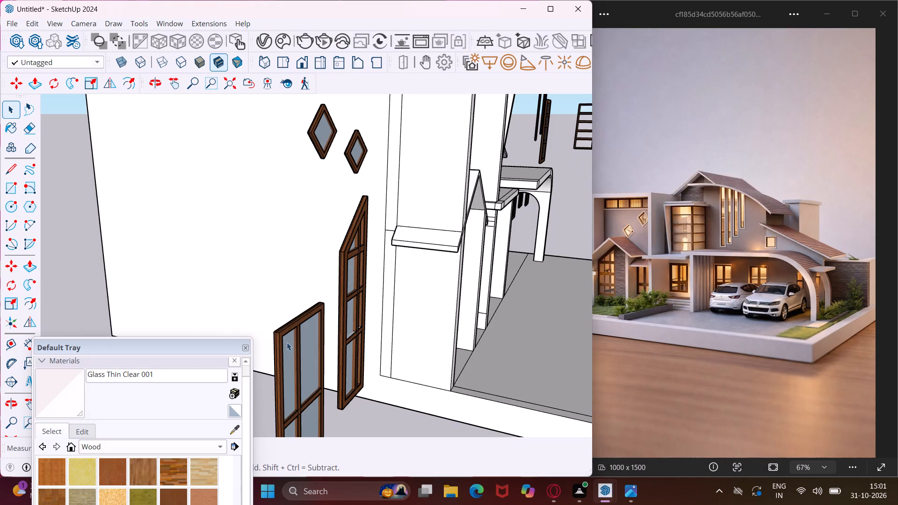
left_click(36, 397)
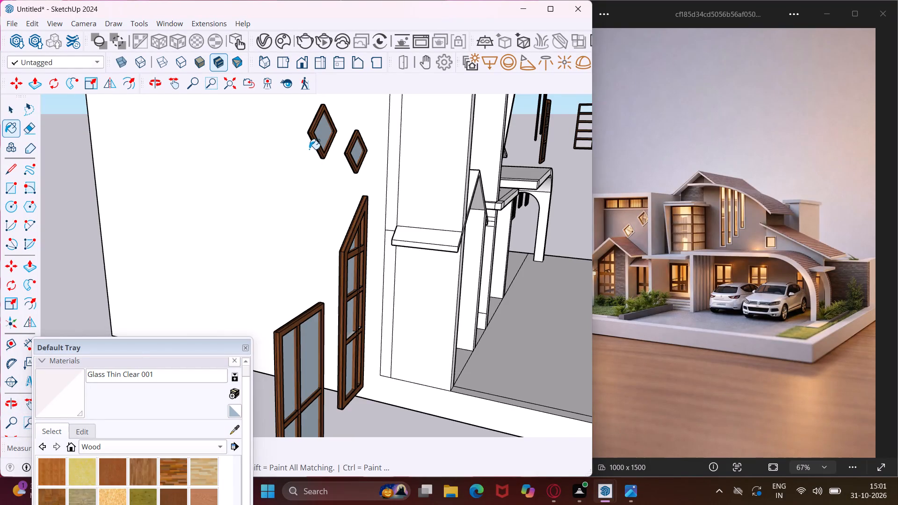
middle_click_drag(309, 149, 530, 165)
scroll(467, 184, "down", 4)
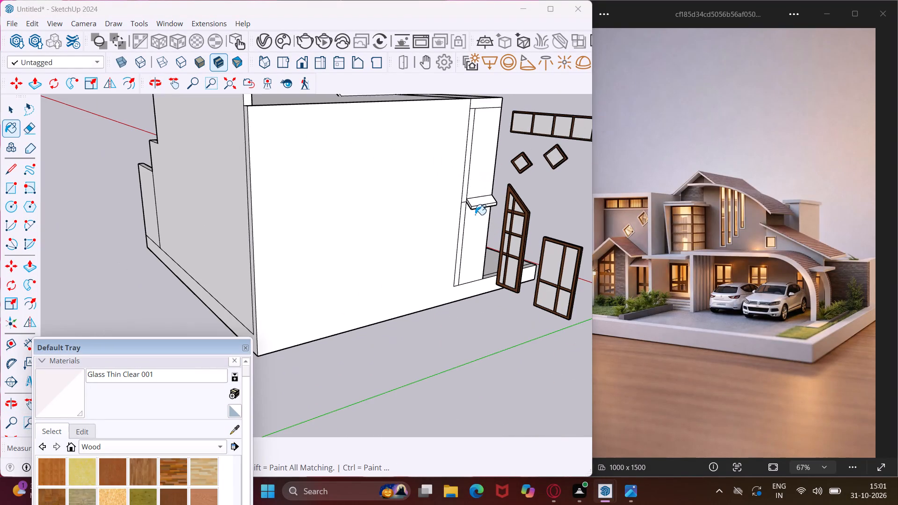
scroll(546, 215, "down", 2)
scroll(559, 259, "up", 10)
left_click(565, 255)
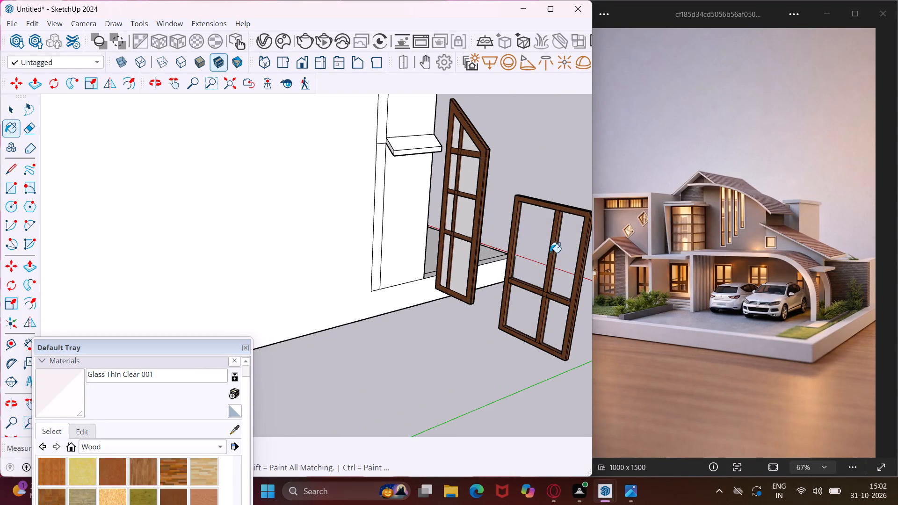
left_click(465, 172)
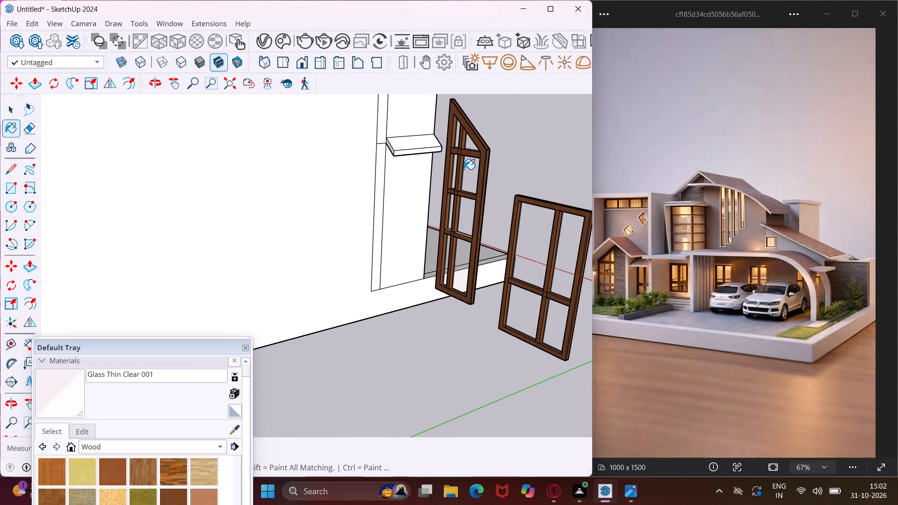
Paint the panes of the long horizontal strip window and both diamond-shaped windows with Glass Thin Clear 001.
scroll(451, 178, "down", 9)
scroll(503, 105, "up", 7)
left_click(507, 106)
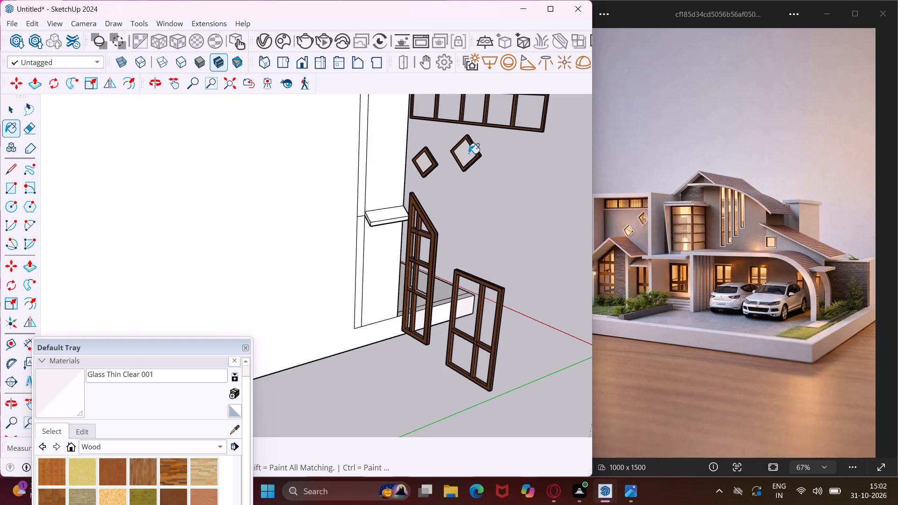
left_click(469, 153)
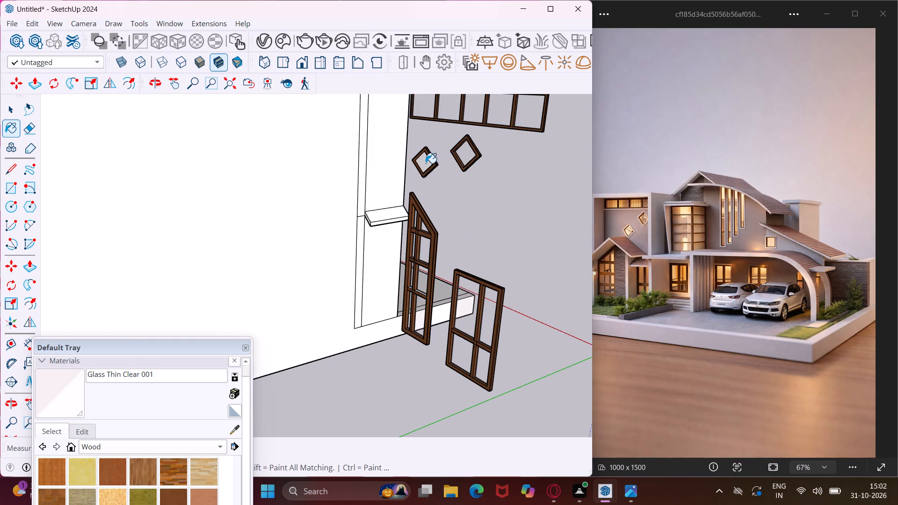
left_click(426, 163)
key("Escape")
key("space")
Browse the Synthetic Surfaces, Landscaping, Carpet and Fabrics, Water and Window Coverings collections for a suitable house material.
middle_click_drag(473, 244, 462, 245)
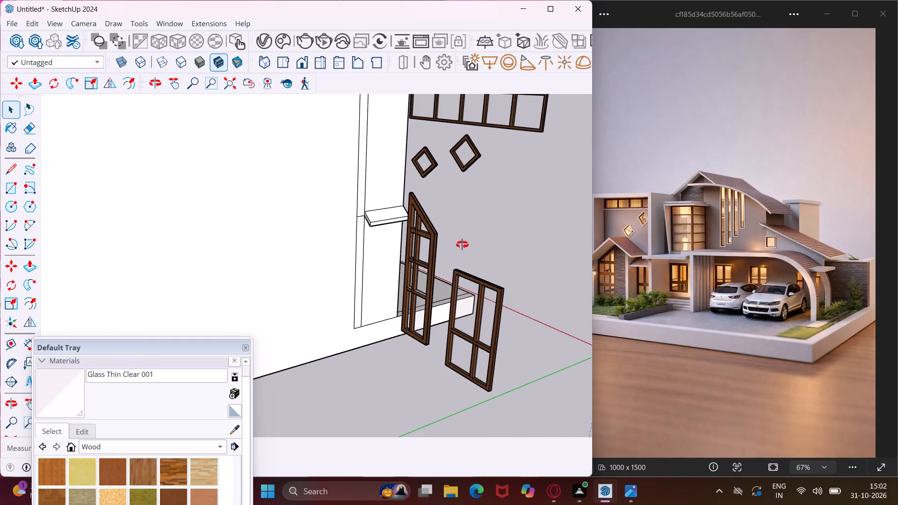
middle_click_drag(462, 245, 242, 292)
scroll(242, 292, "down", 5)
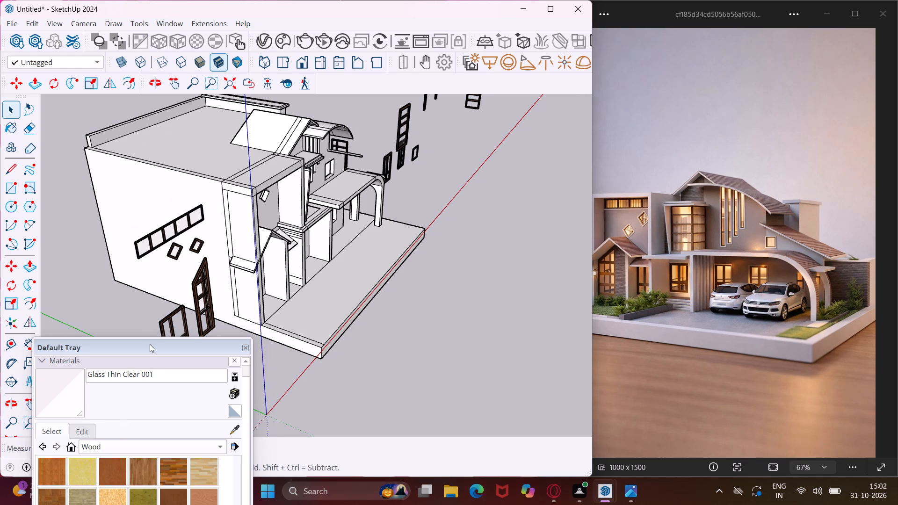
left_click_drag(150, 344, 145, 281)
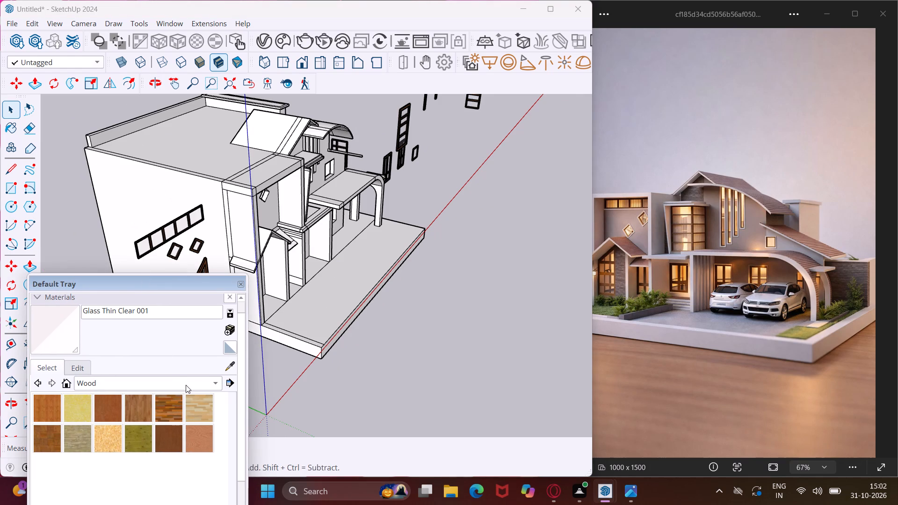
left_click(186, 385)
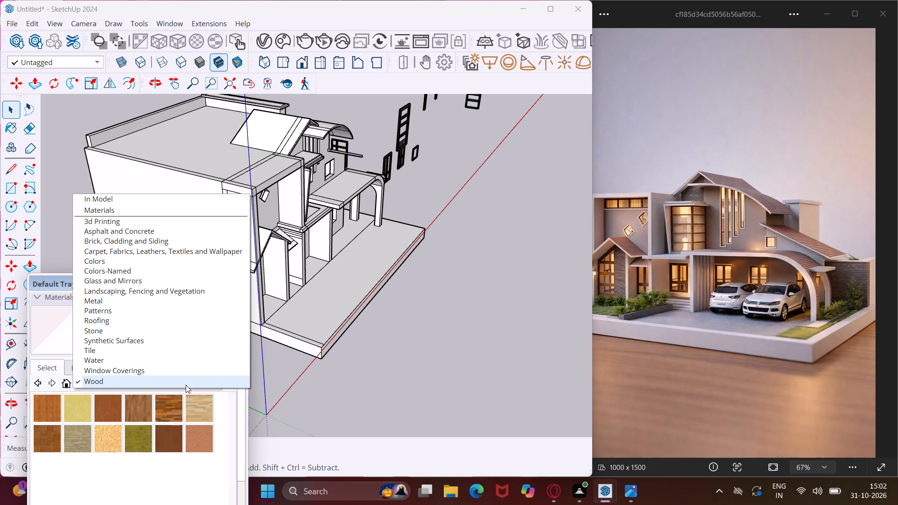
left_click(132, 341)
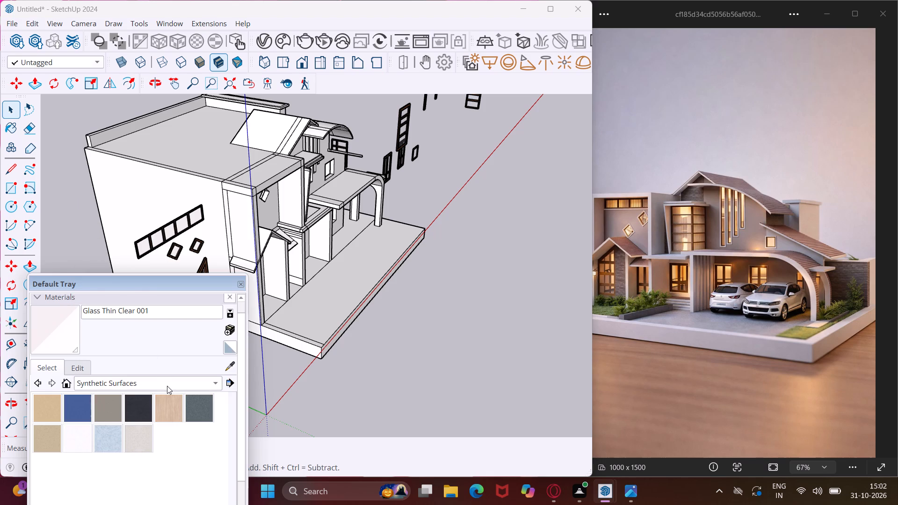
left_click(167, 386)
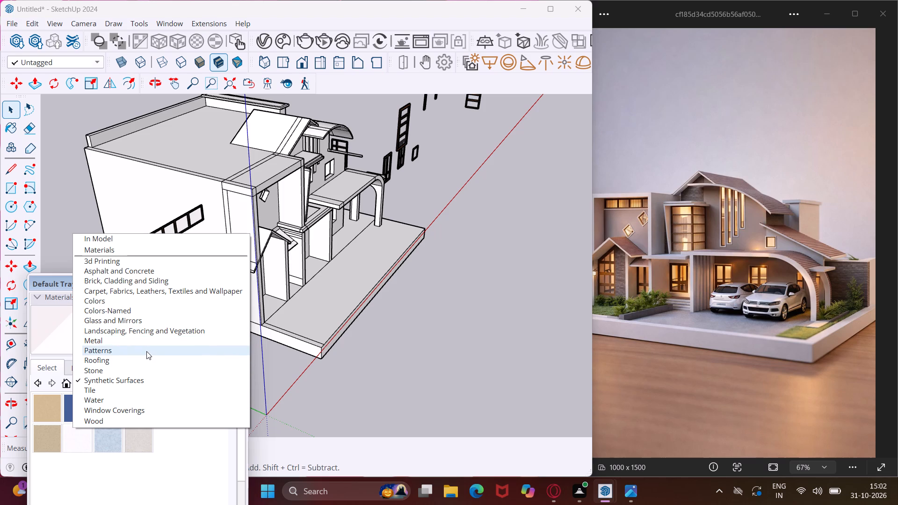
left_click(156, 333)
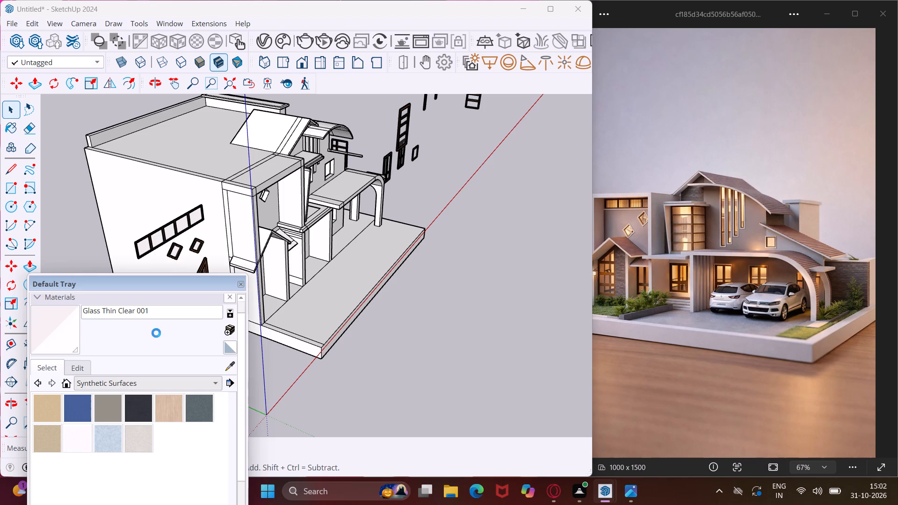
left_click(165, 382)
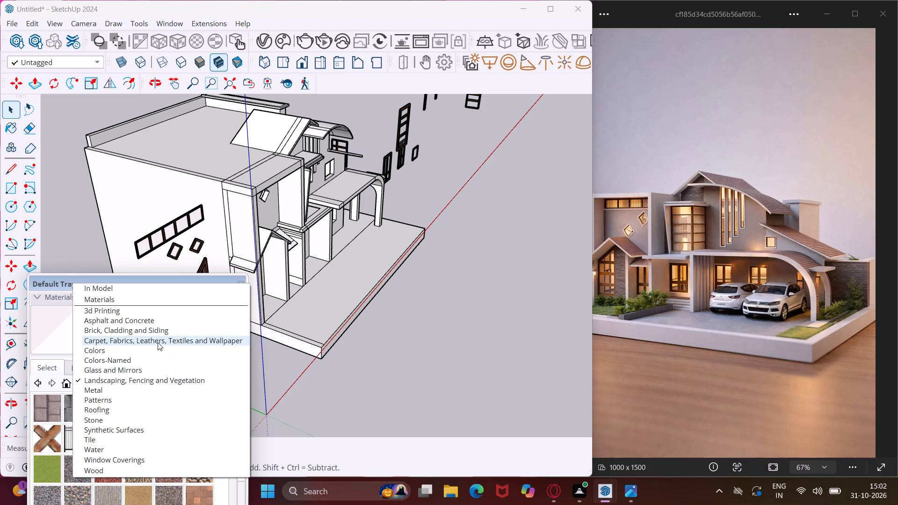
left_click(156, 343)
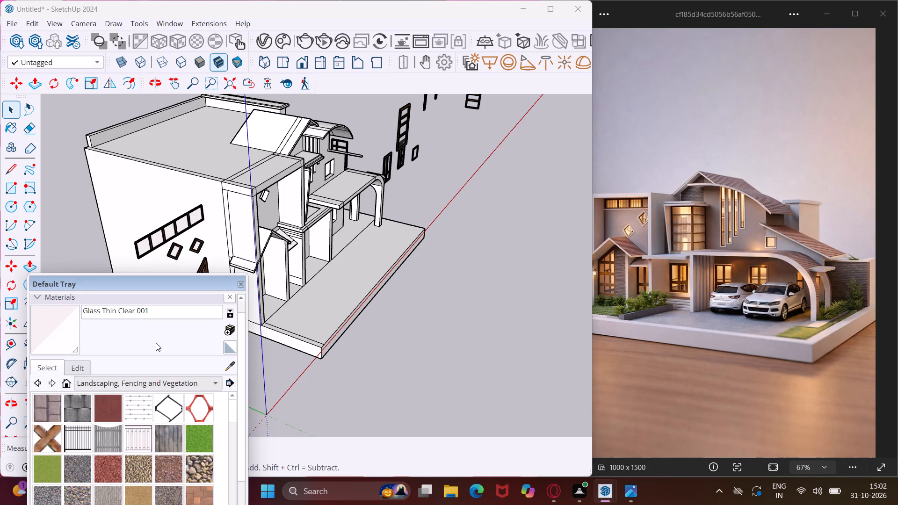
left_click(174, 383)
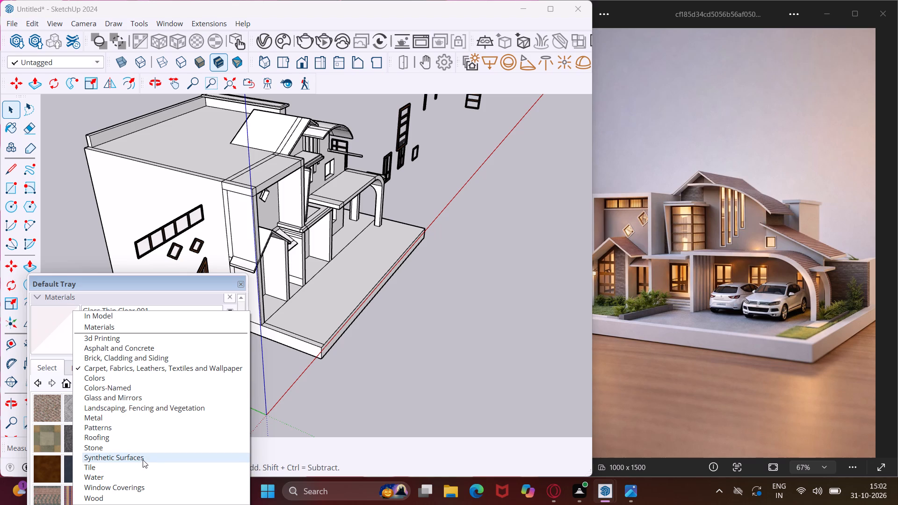
left_click(143, 460)
left_click(184, 383)
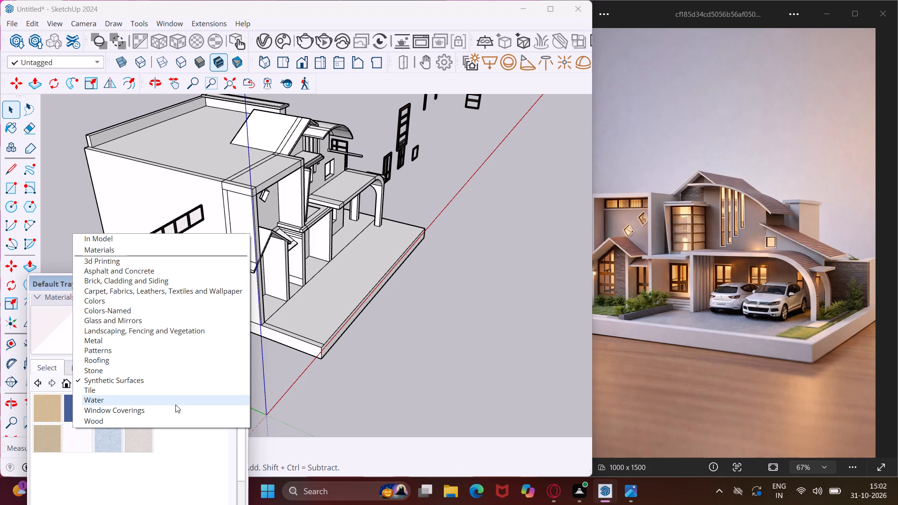
left_click(175, 404)
left_click(189, 380)
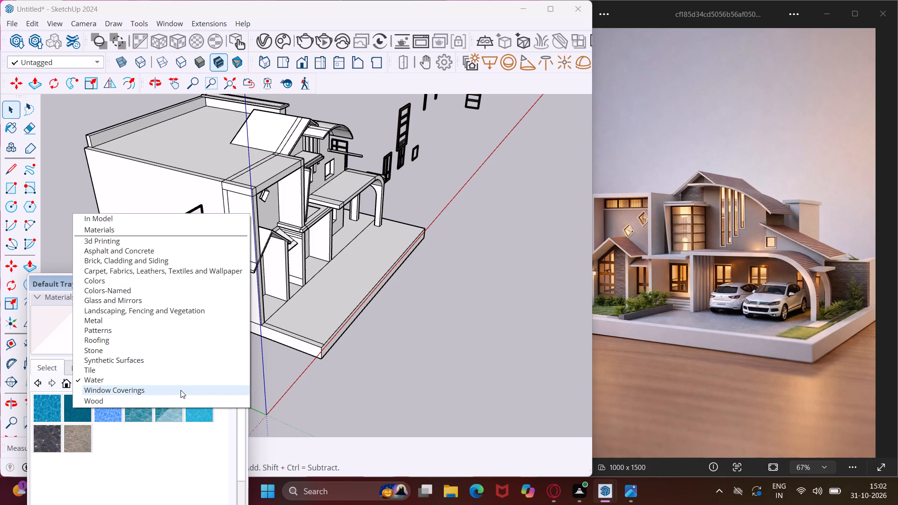
left_click(181, 390)
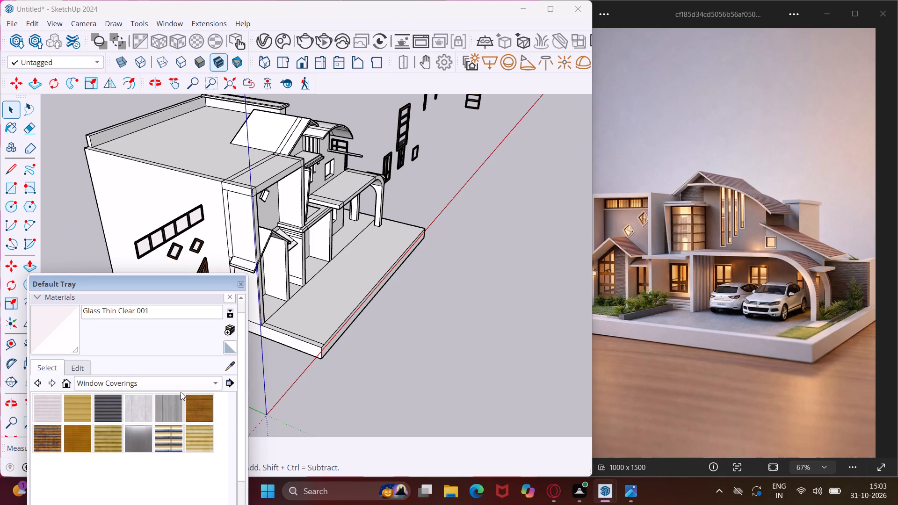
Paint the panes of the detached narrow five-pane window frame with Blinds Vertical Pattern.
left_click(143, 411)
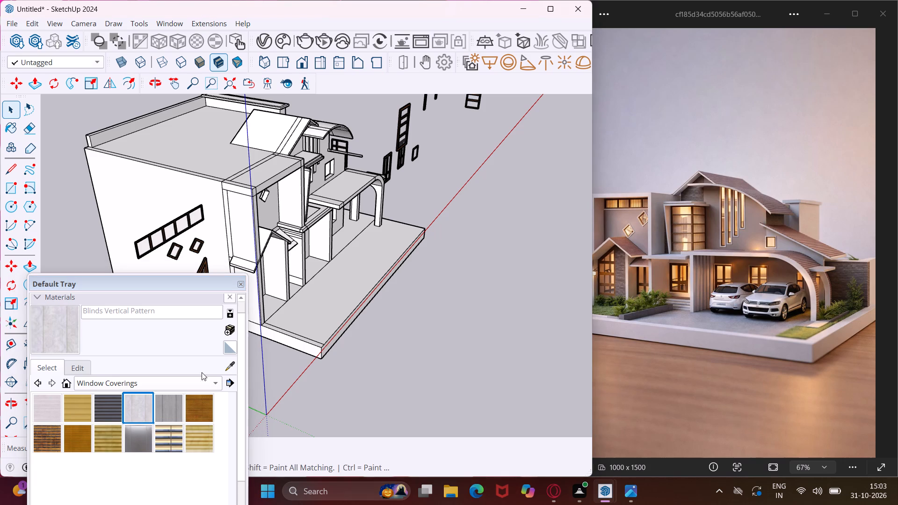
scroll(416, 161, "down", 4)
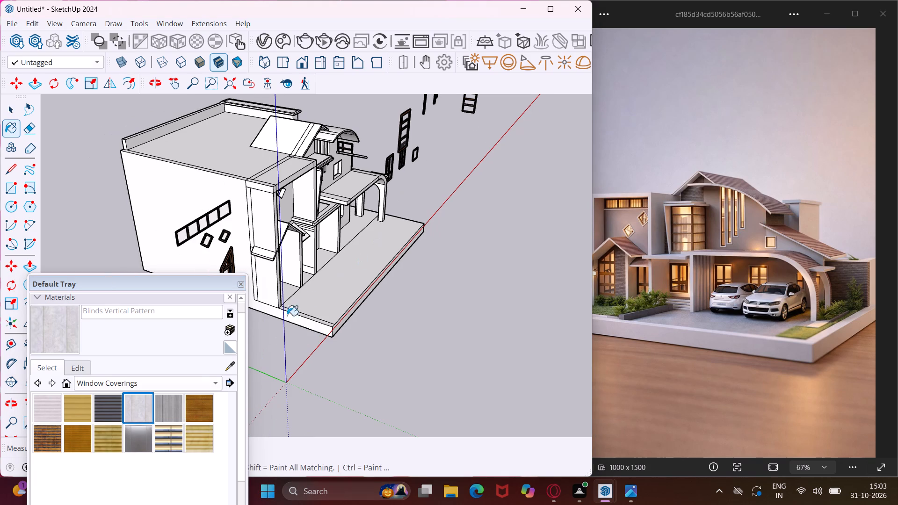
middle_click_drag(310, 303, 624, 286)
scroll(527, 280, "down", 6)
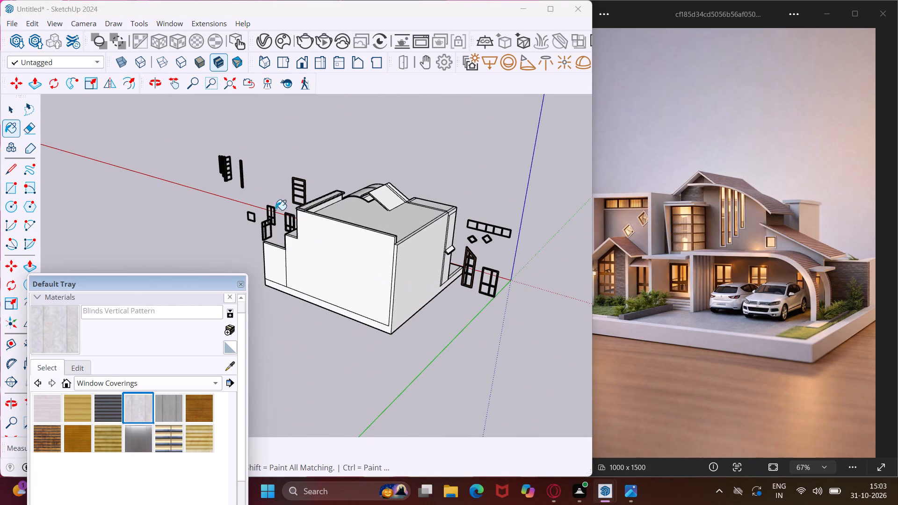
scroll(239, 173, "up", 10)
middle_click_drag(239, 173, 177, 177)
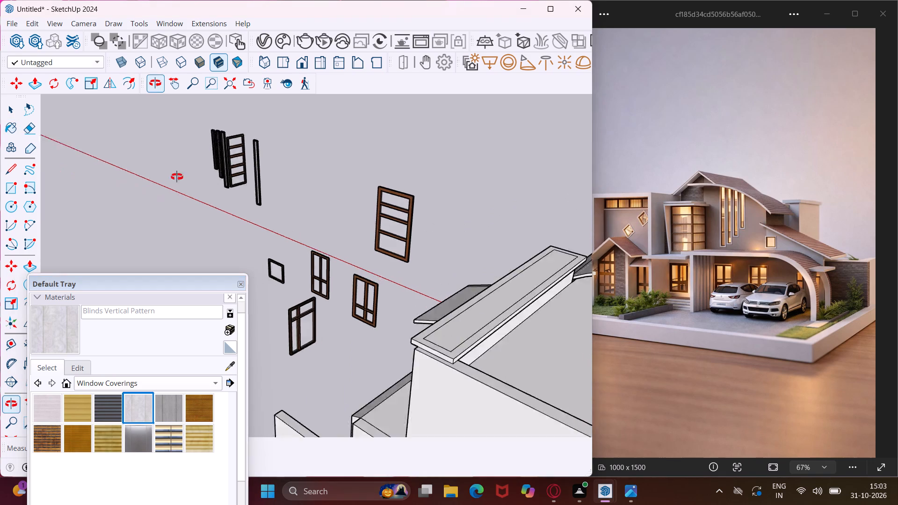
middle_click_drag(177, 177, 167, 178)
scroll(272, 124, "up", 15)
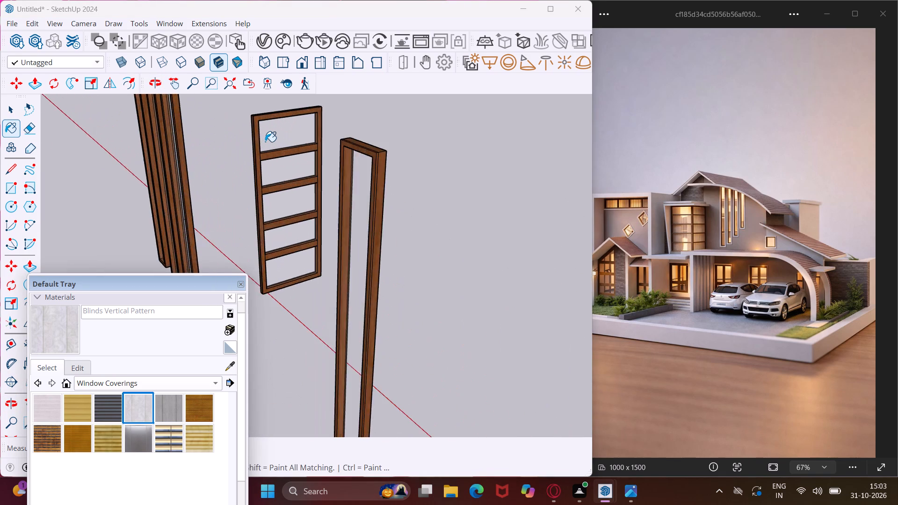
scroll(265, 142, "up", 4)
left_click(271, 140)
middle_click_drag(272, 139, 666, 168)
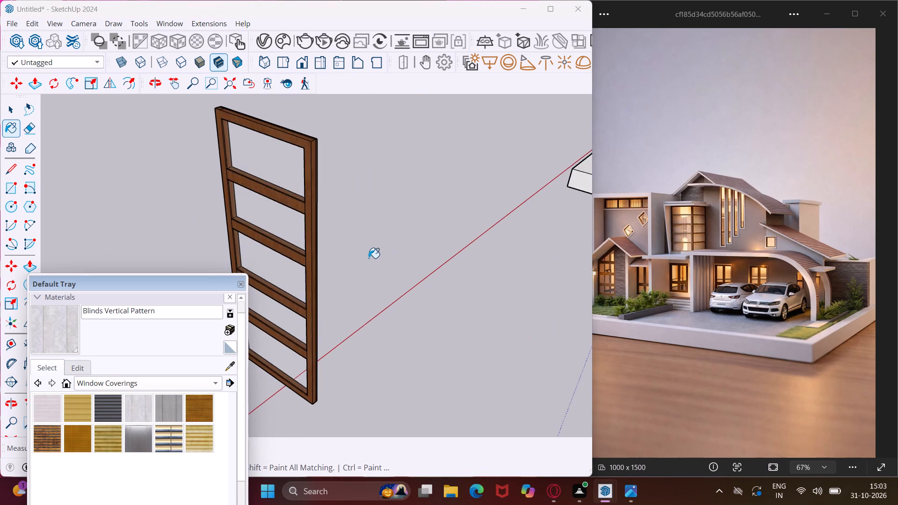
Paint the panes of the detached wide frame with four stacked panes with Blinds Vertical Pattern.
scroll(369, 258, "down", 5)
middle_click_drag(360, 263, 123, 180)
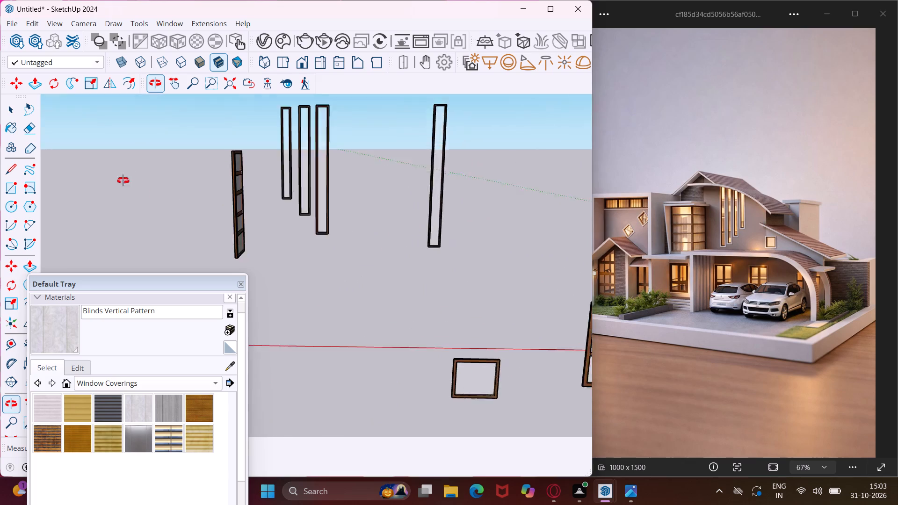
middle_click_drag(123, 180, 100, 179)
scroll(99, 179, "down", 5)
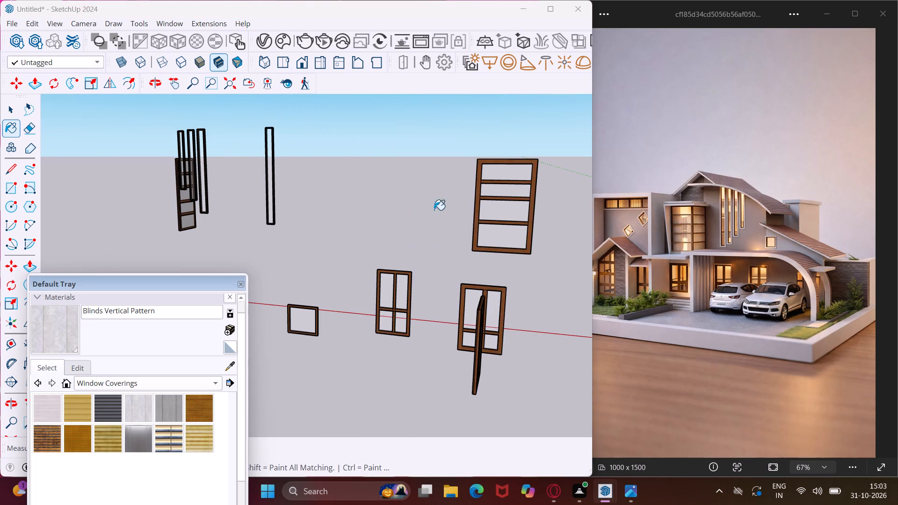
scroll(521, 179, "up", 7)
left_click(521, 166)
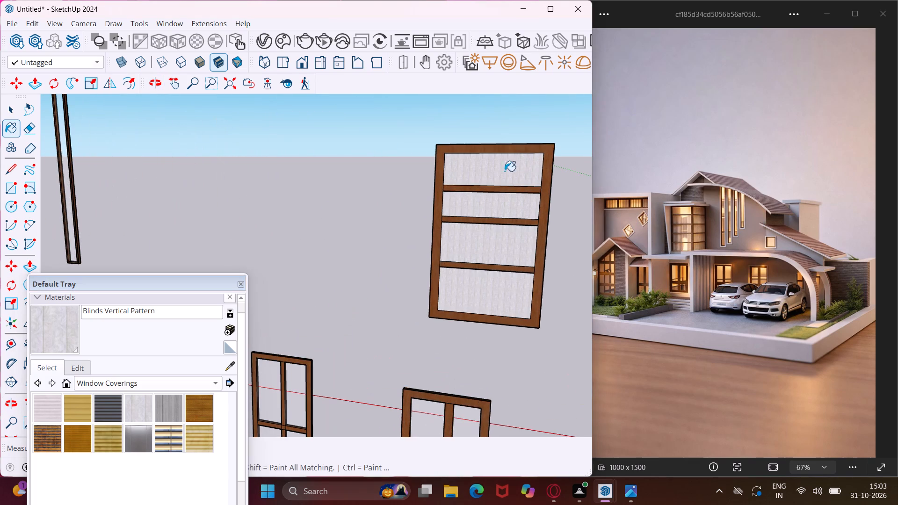
Repaint the panes of the wide four-pane frame and the narrow five-pane frame with Blinds Vertical Stripe Gray.
middle_click_drag(333, 219, 443, 238)
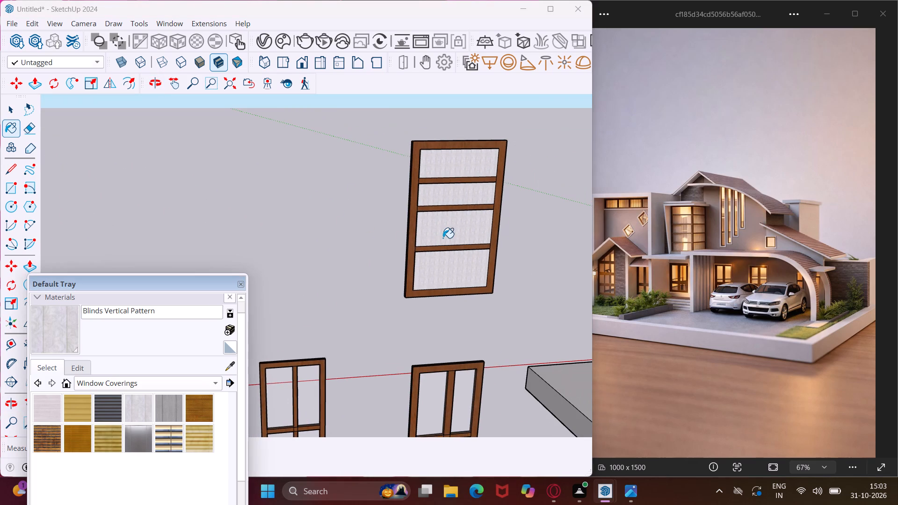
left_click(174, 409)
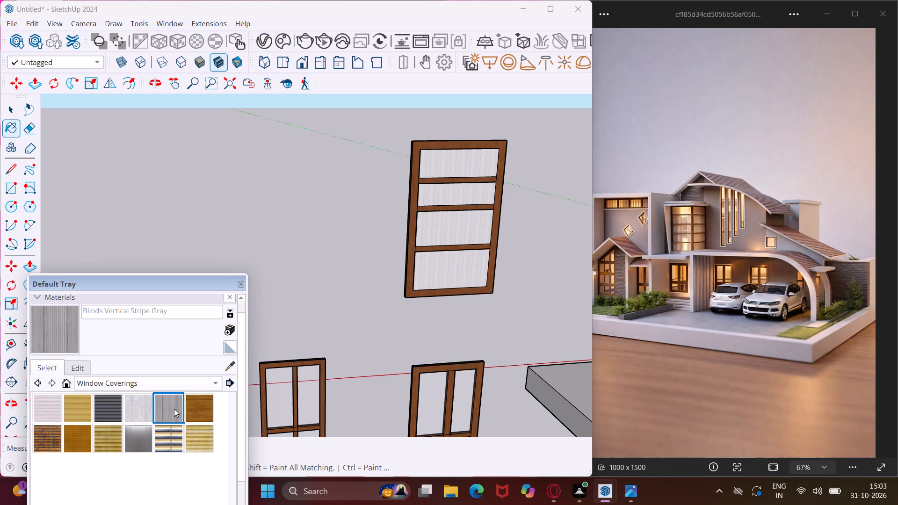
left_click(458, 166)
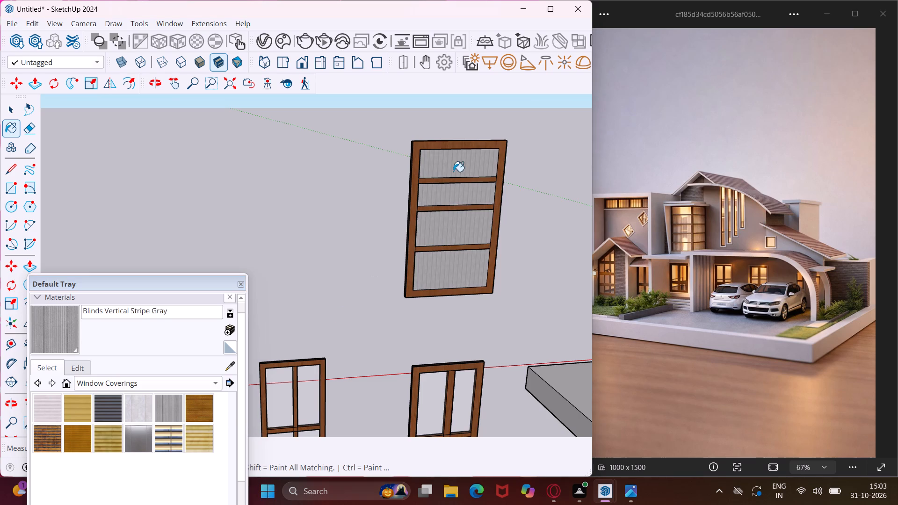
middle_click_drag(457, 177, 644, 211)
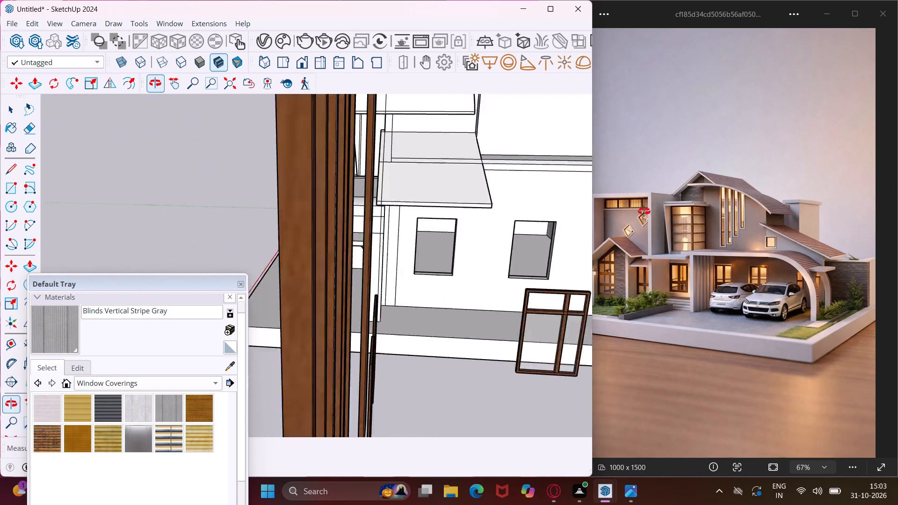
middle_click_drag(644, 211, 314, 255)
scroll(405, 216, "down", 9)
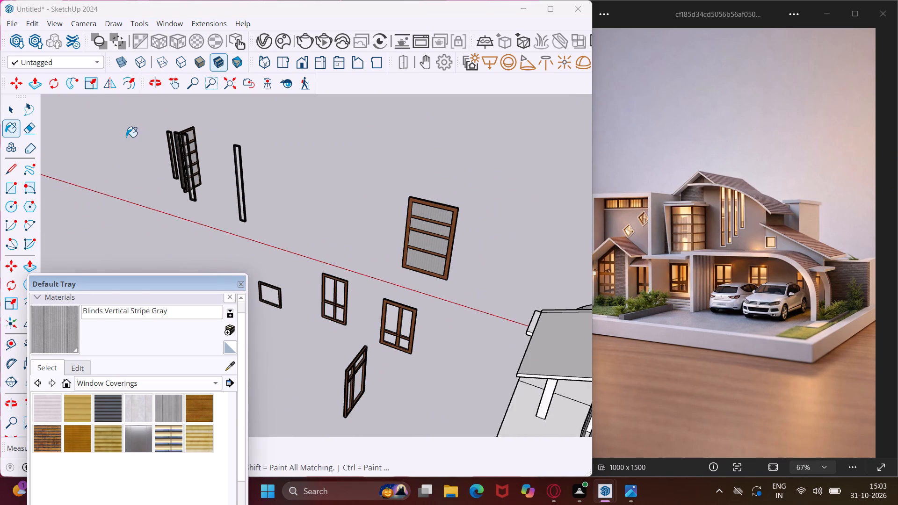
scroll(193, 127, "up", 13)
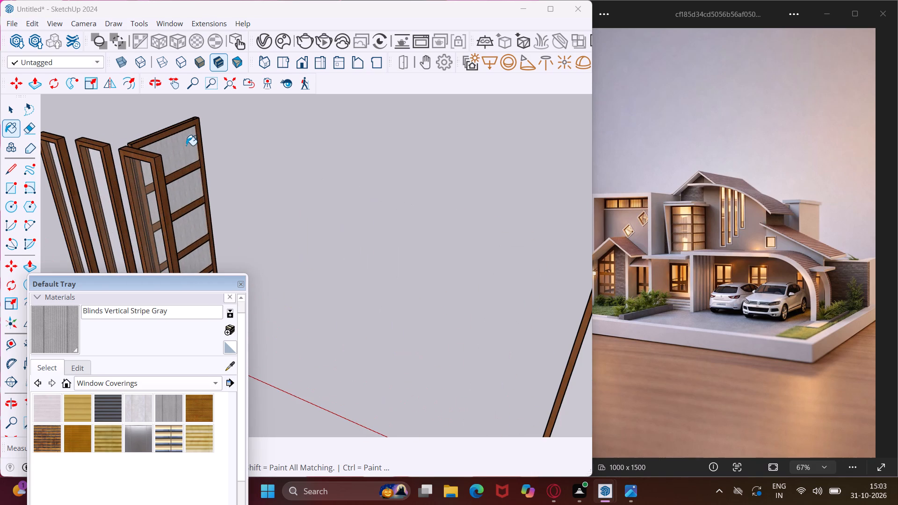
left_click(186, 145)
scroll(186, 145, "down", 5)
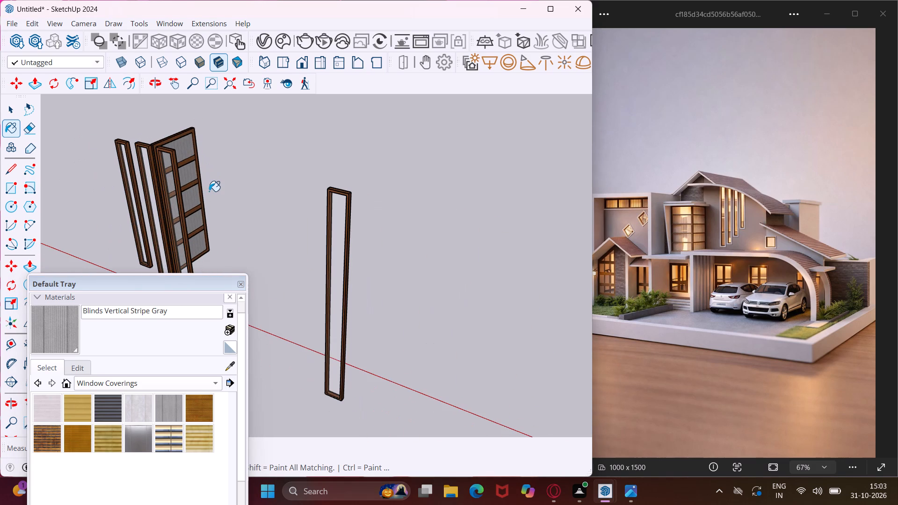
key("Escape")
key("space")
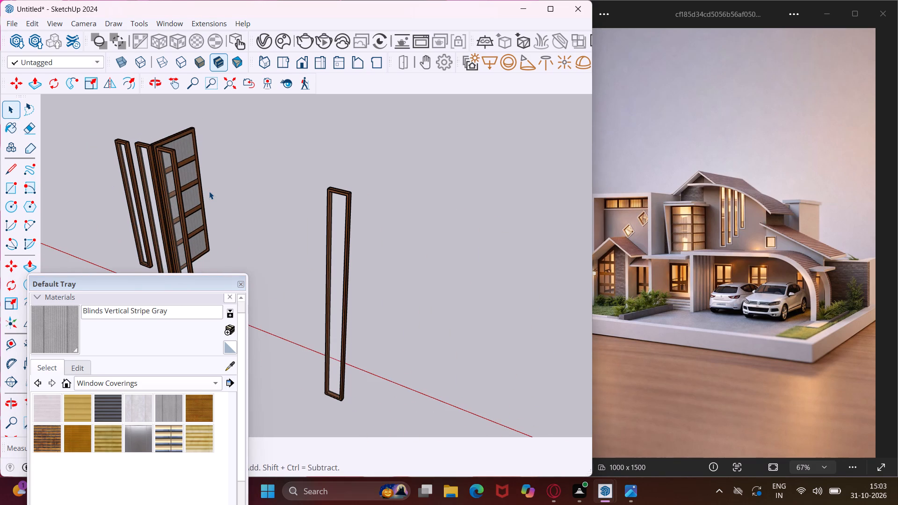
Move the narrow five-pane window frame by its bottom corner into the side opening of the projecting upper-floor bay.
middle_click_drag(209, 191, 514, 188)
scroll(458, 169, "down", 6)
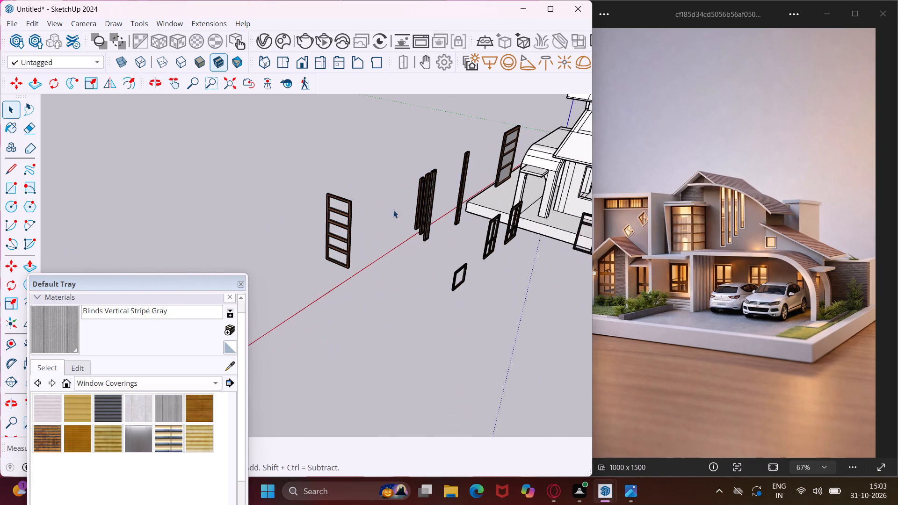
middle_click_drag(388, 213, 510, 202)
middle_click_drag(449, 181, 408, 190)
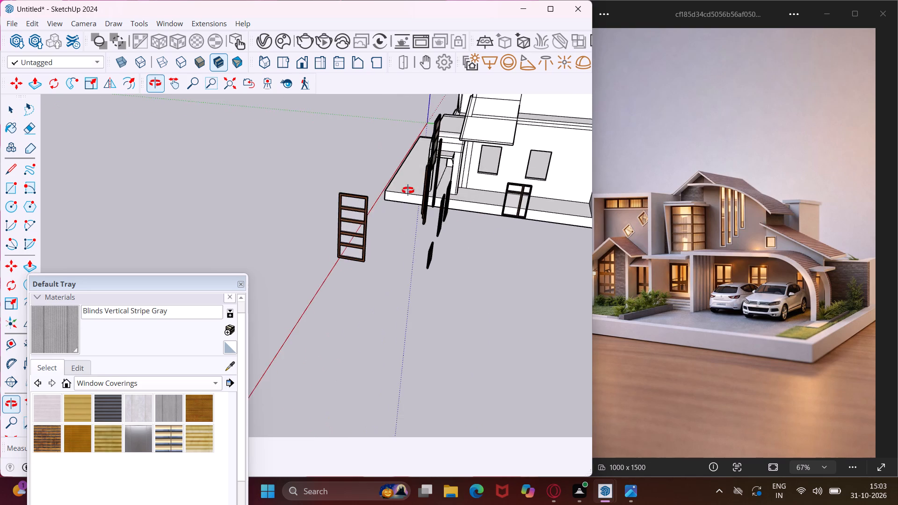
middle_click_drag(408, 190, 406, 236)
left_click_drag(388, 276, 328, 334)
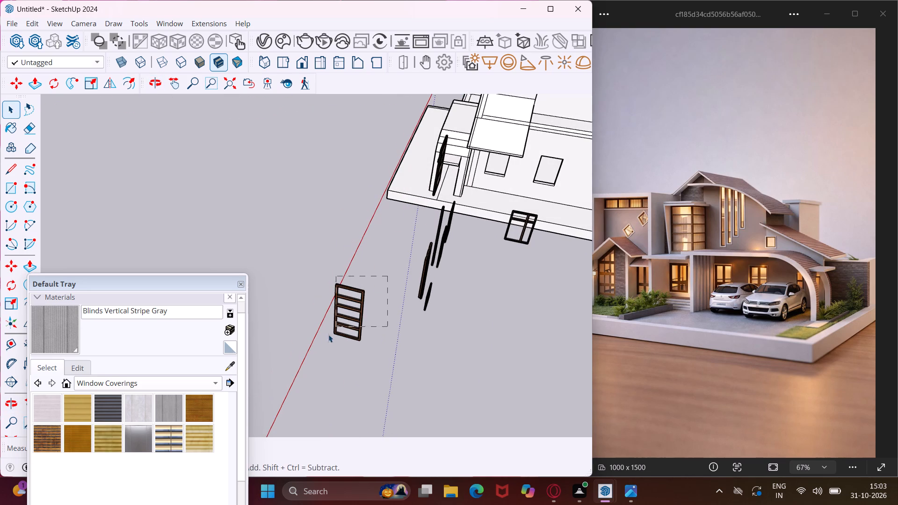
left_click_drag(328, 334, 306, 364)
key("m")
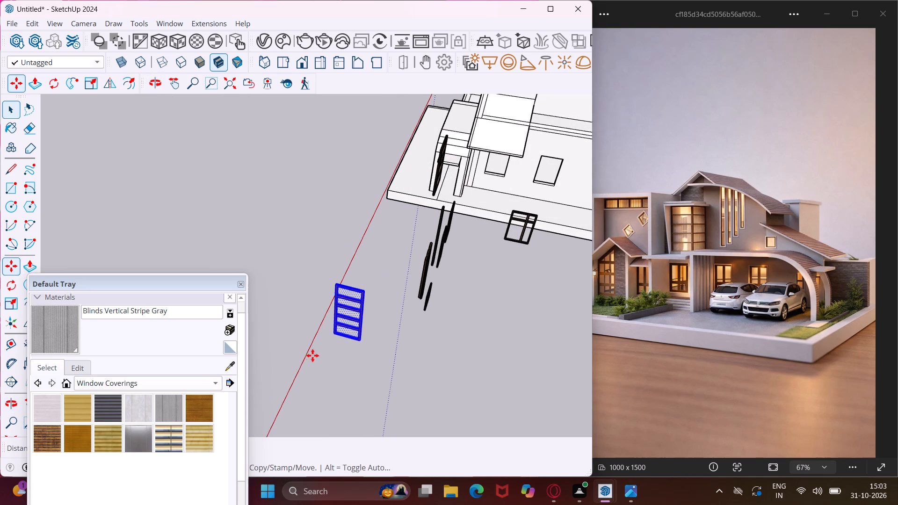
scroll(329, 334, "up", 11)
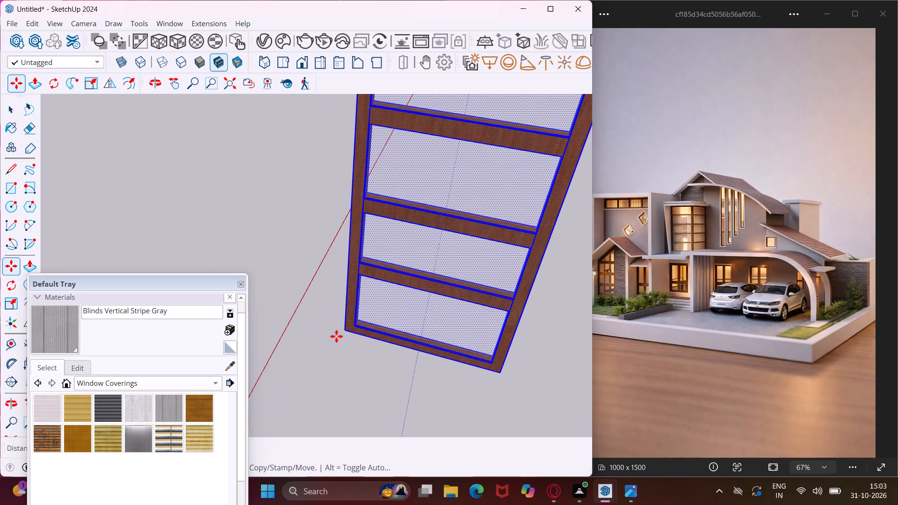
left_click(500, 373)
scroll(410, 313, "down", 7)
middle_click_drag(407, 313, 626, 279)
scroll(541, 285, "down", 17)
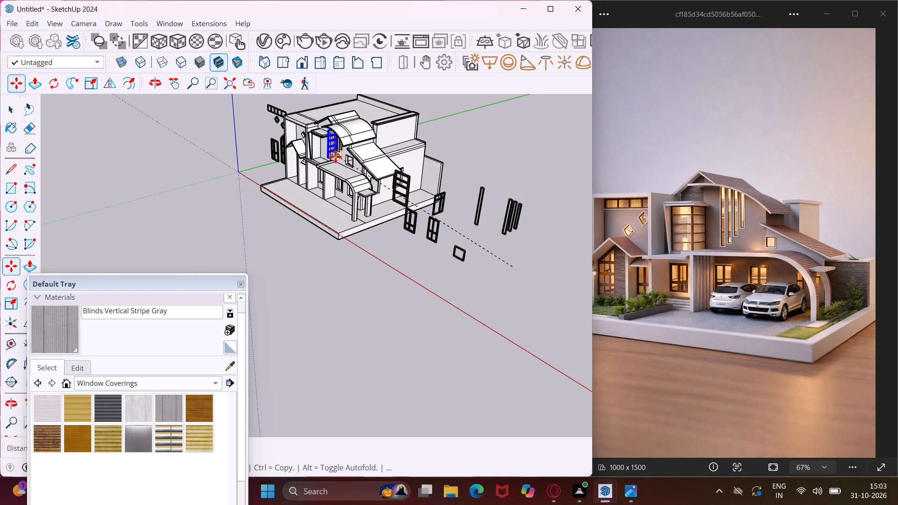
scroll(335, 157, "up", 18)
scroll(335, 157, "up", 5)
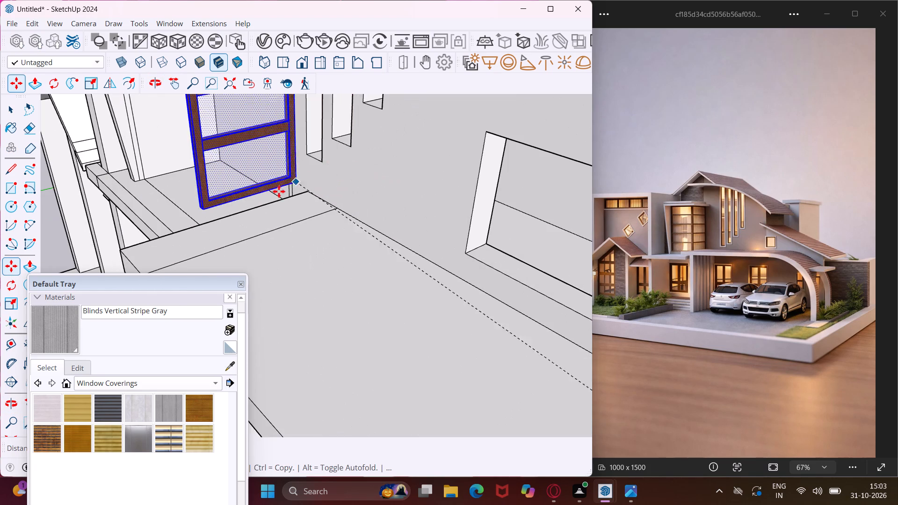
middle_click_drag(279, 191, 387, 238)
scroll(336, 227, "up", 10)
left_click(339, 242)
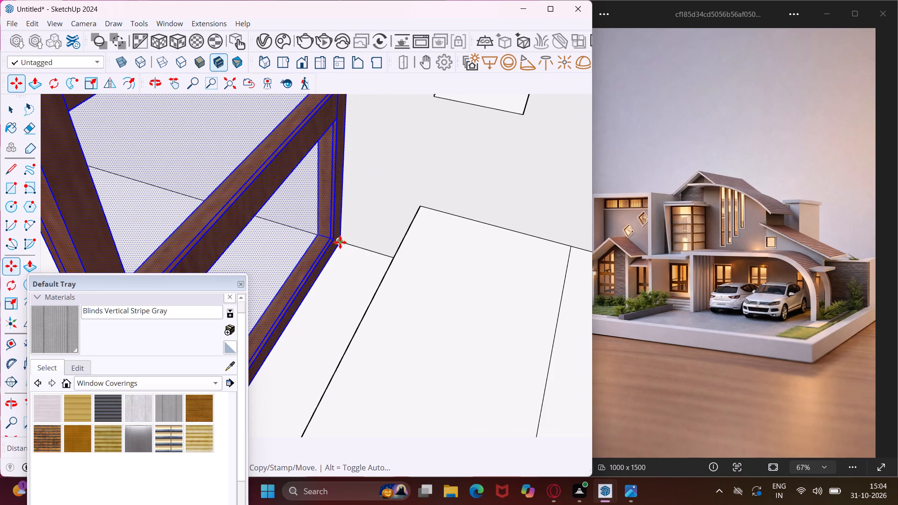
scroll(352, 235, "down", 15)
scroll(320, 238, "down", 7)
scroll(254, 250, "down", 5)
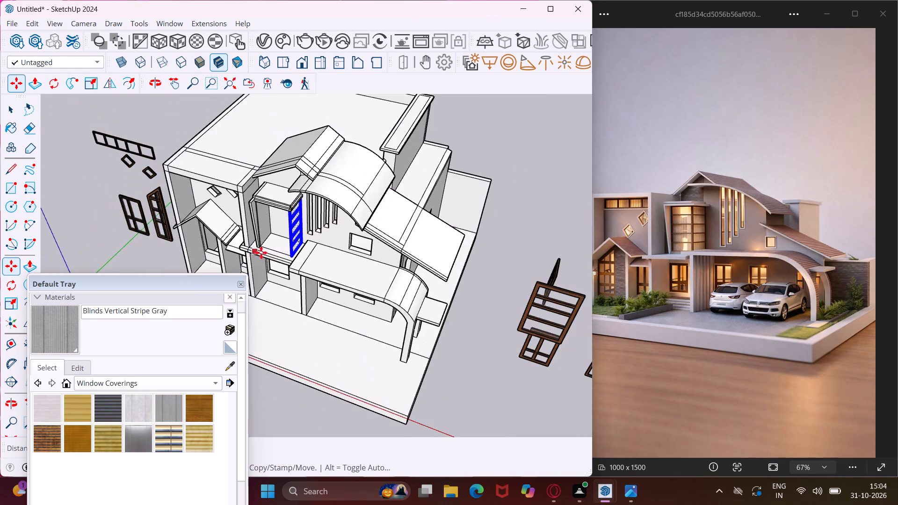
middle_click_drag(262, 253, 338, 213)
key("Escape")
key("space")
Move the small single-pane window frame into the small upper-wall opening above the carport roof, snapping its bottom corner to the sill edge's midpoint.
scroll(186, 218, "down", 6)
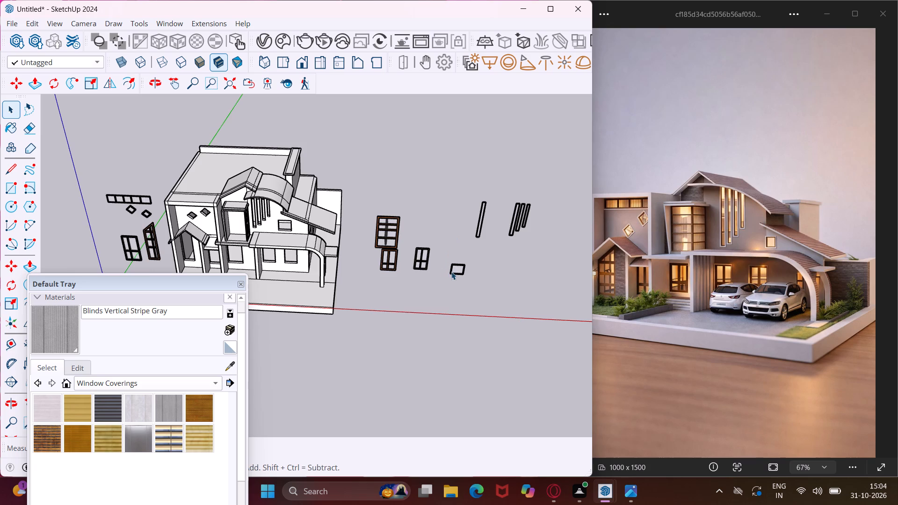
scroll(455, 271, "up", 9)
middle_click_drag(455, 266, 456, 227)
left_click_drag(505, 243, 436, 300)
key("m")
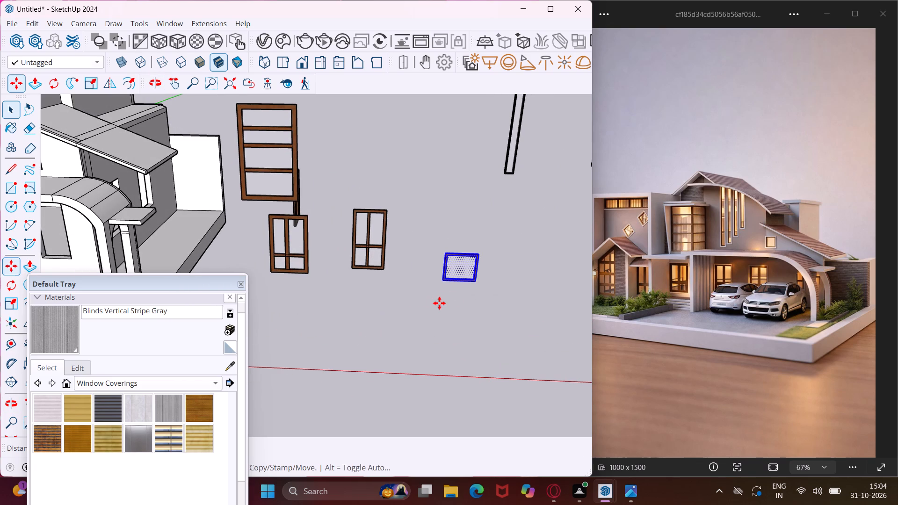
scroll(478, 281, "up", 8)
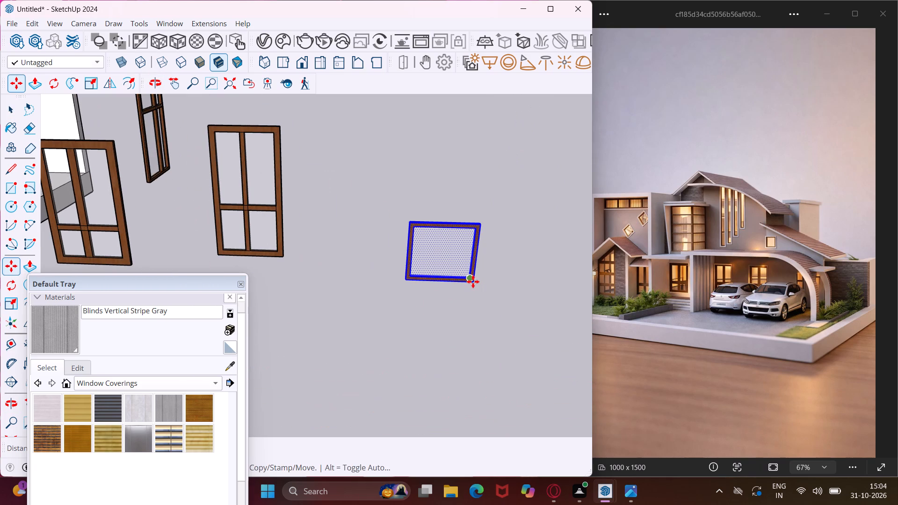
left_click(474, 283)
scroll(461, 278, "down", 5)
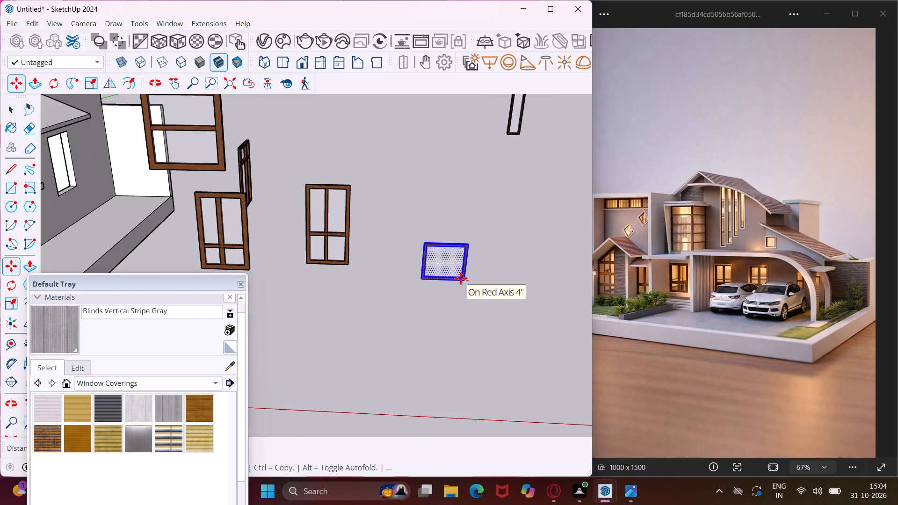
scroll(461, 278, "down", 9)
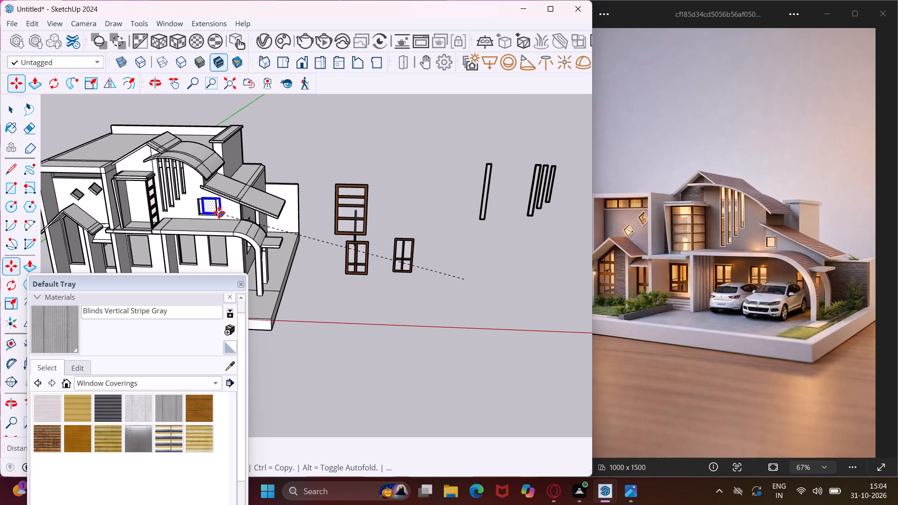
scroll(217, 211, "up", 10)
scroll(217, 211, "up", 13)
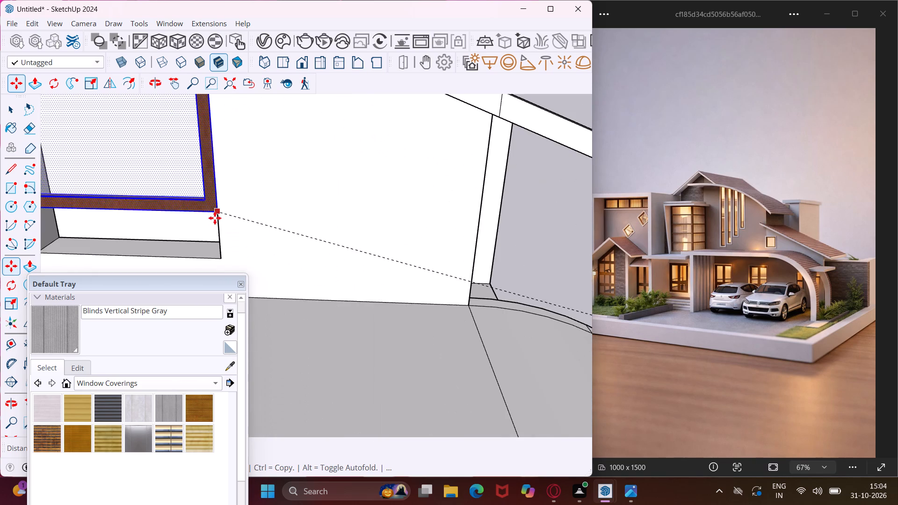
middle_click_drag(212, 222, 323, 240)
scroll(298, 238, "down", 3)
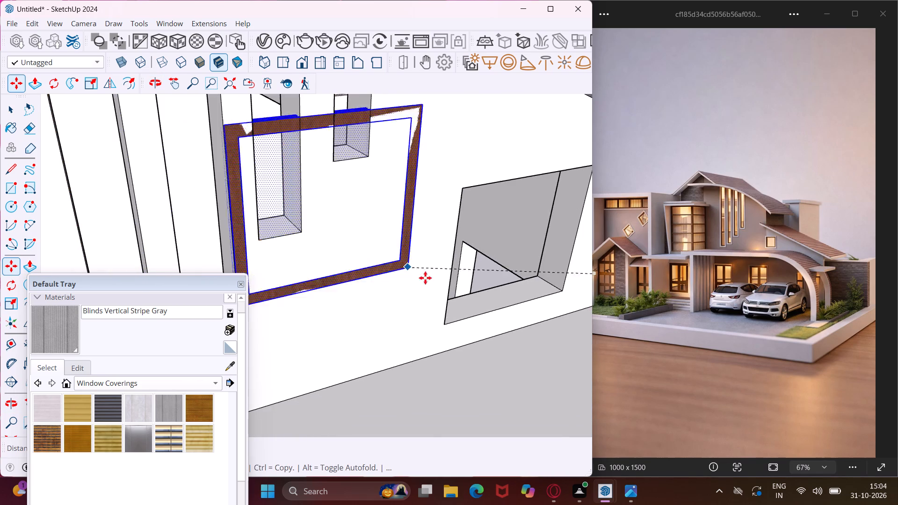
left_click(550, 283)
scroll(276, 243, "down", 5)
scroll(214, 237, "down", 5)
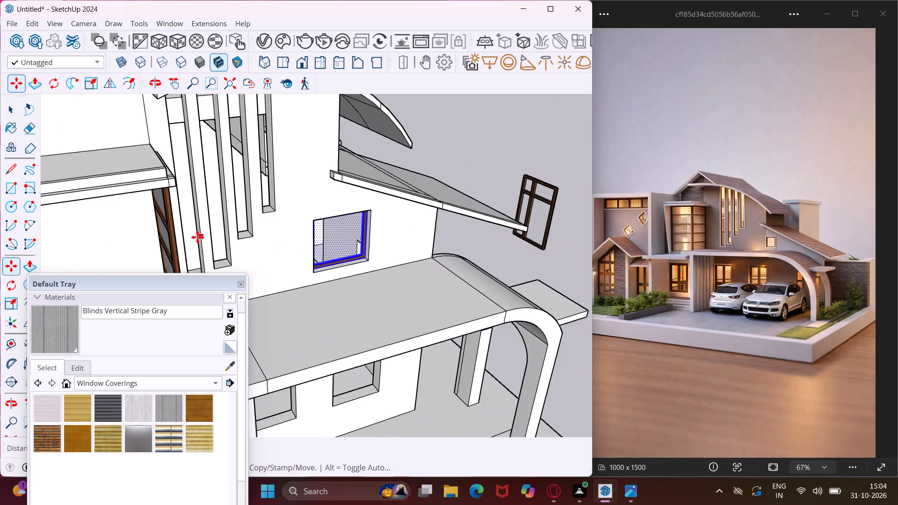
scroll(196, 236, "down", 6)
key("Escape")
key("space")
middle_click_drag(532, 296, 421, 264)
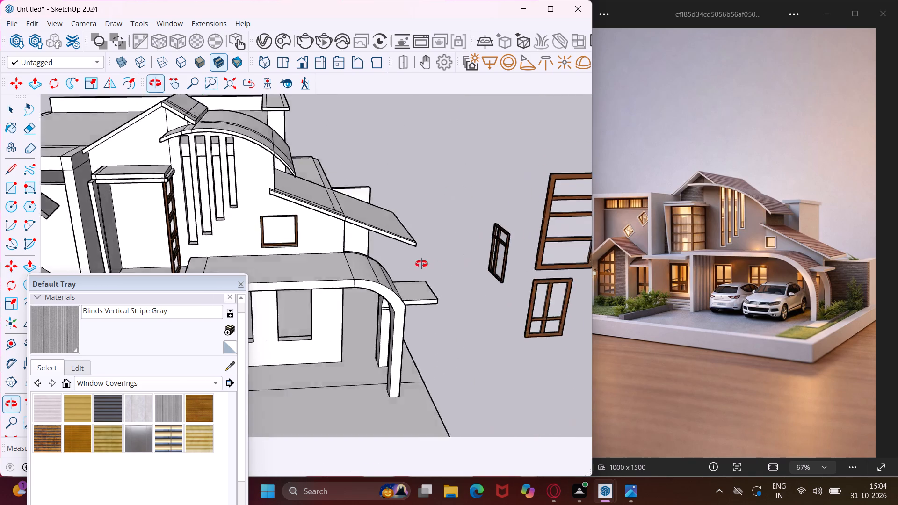
Move the three adjacent tall slit window frames together by a bottom corner into the three matching slit openings beneath the curved roof.
middle_click_drag(421, 264, 417, 263)
scroll(417, 263, "up", 1)
scroll(346, 261, "down", 10)
scroll(481, 272, "down", 4)
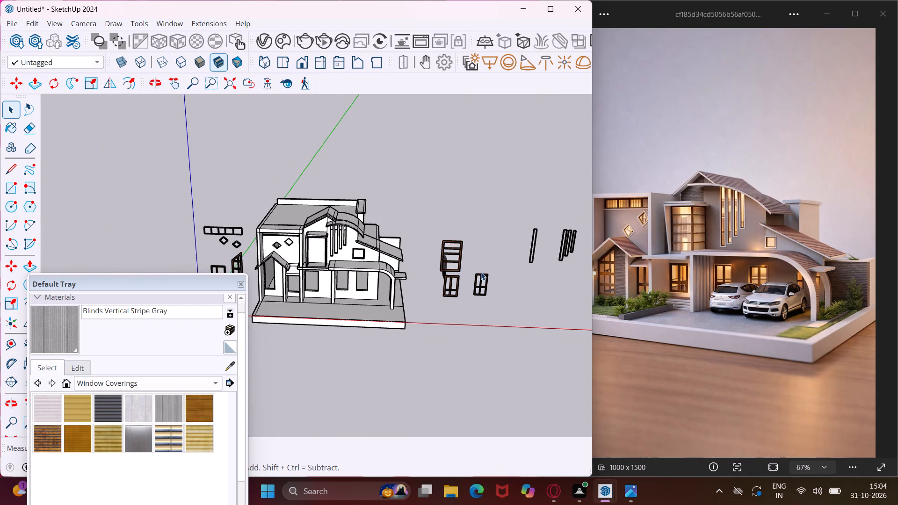
middle_click_drag(565, 270, 493, 248)
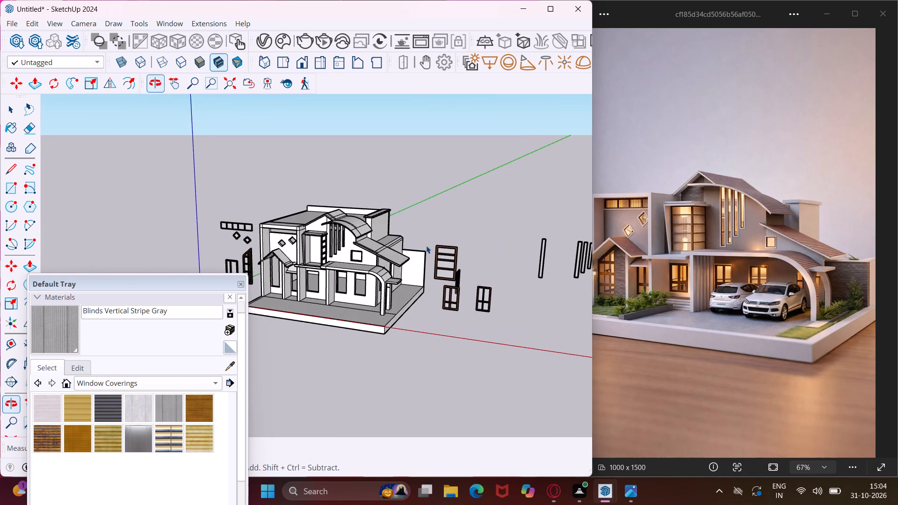
scroll(426, 245, "down", 4)
scroll(542, 264, "up", 14)
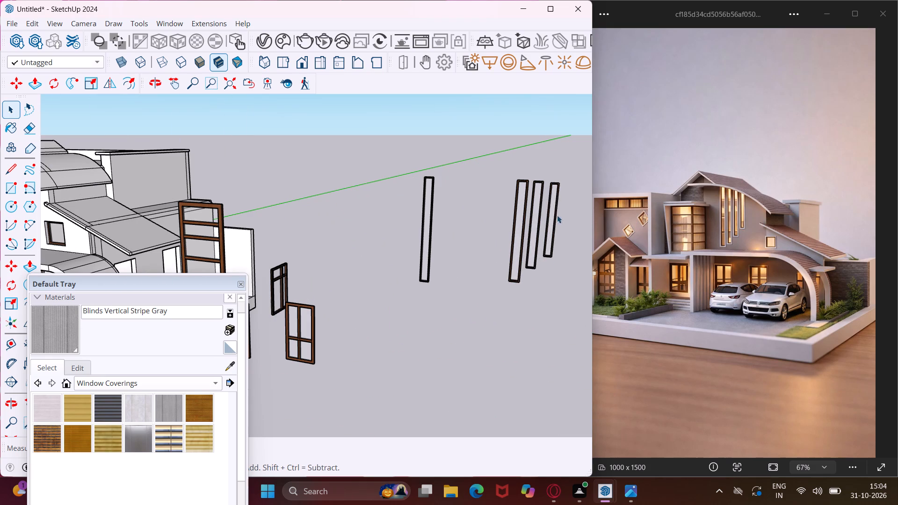
left_click_drag(569, 170, 484, 289)
left_click_drag(484, 289, 483, 293)
key("m")
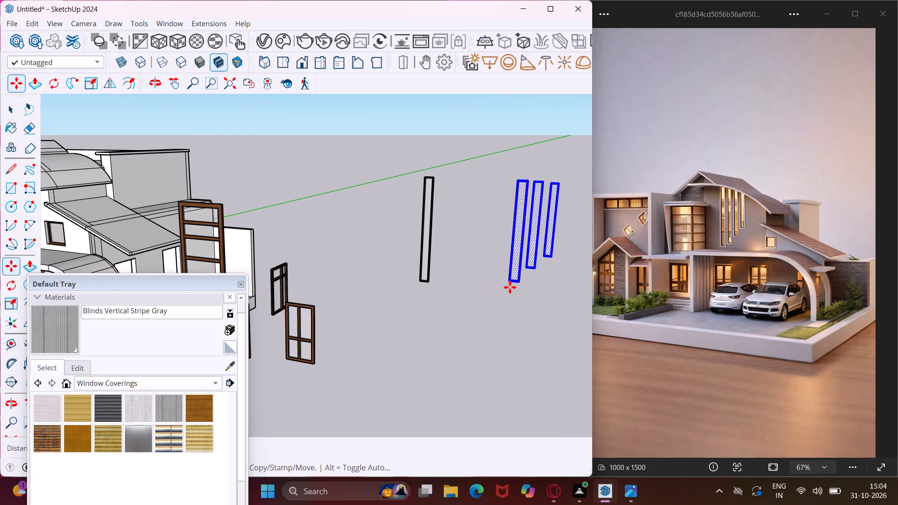
scroll(510, 283, "up", 14)
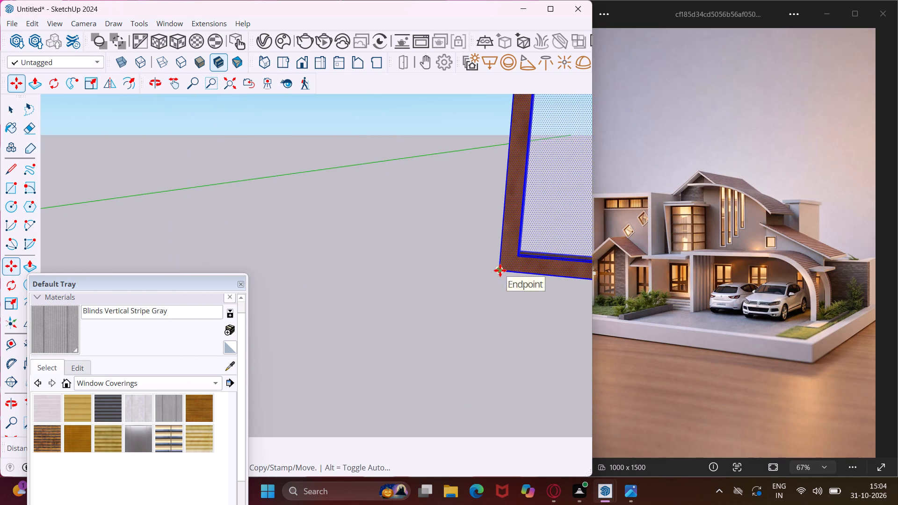
left_click(500, 270)
scroll(443, 272, "down", 8)
scroll(442, 267, "down", 14)
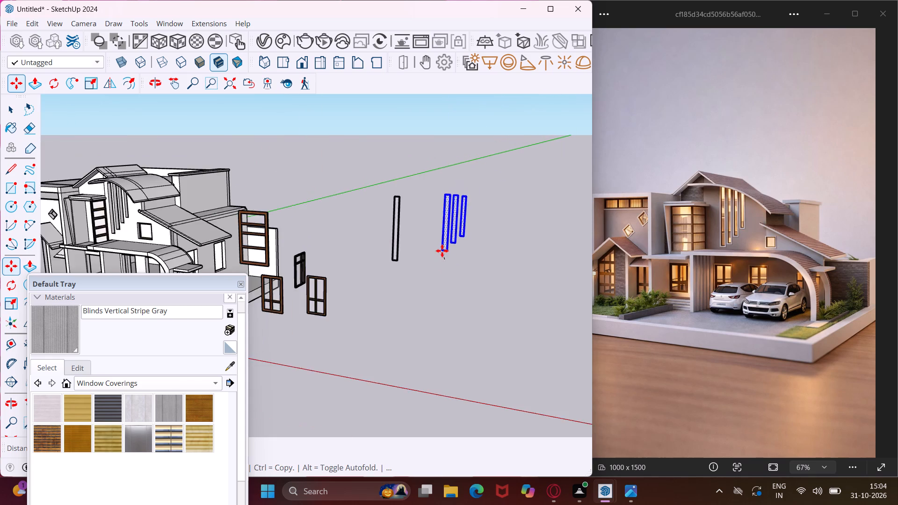
scroll(442, 251, "down", 7)
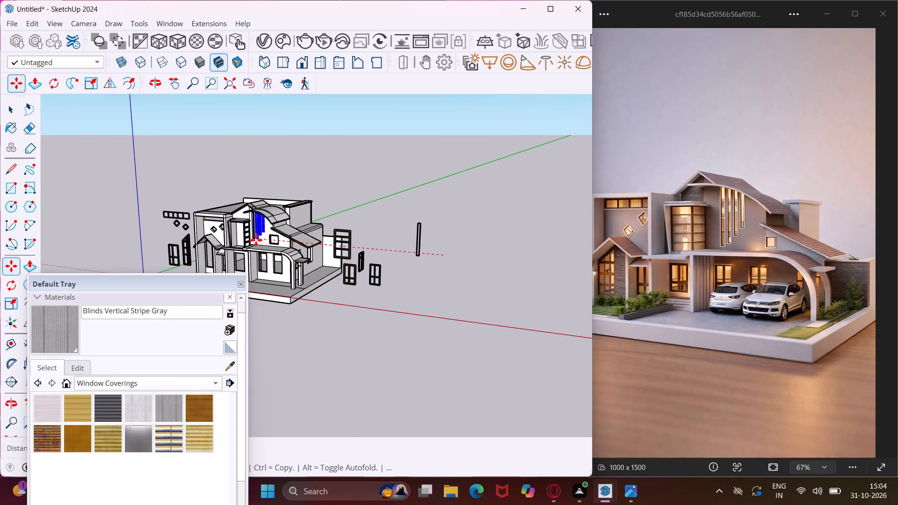
scroll(256, 240, "up", 17)
middle_click_drag(254, 240, 351, 245)
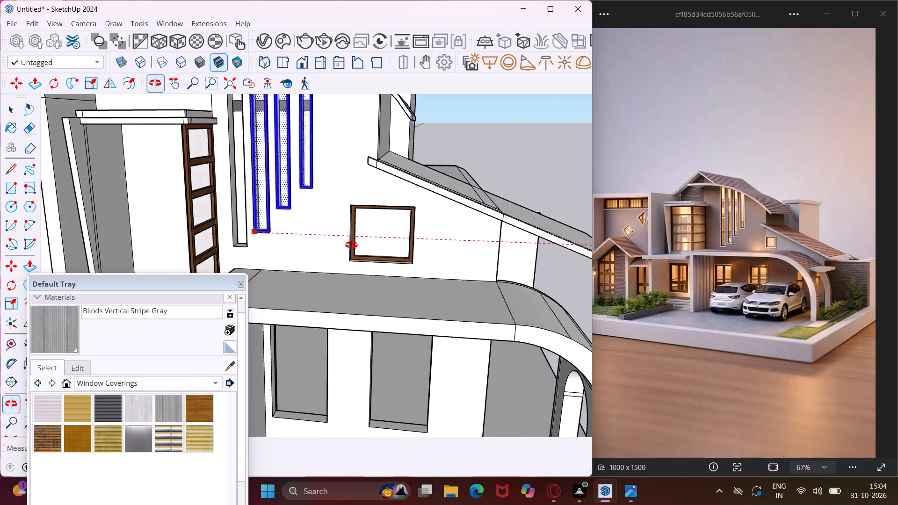
middle_click_drag(351, 245, 362, 246)
scroll(274, 231, "up", 9)
middle_click_drag(247, 235, 242, 235)
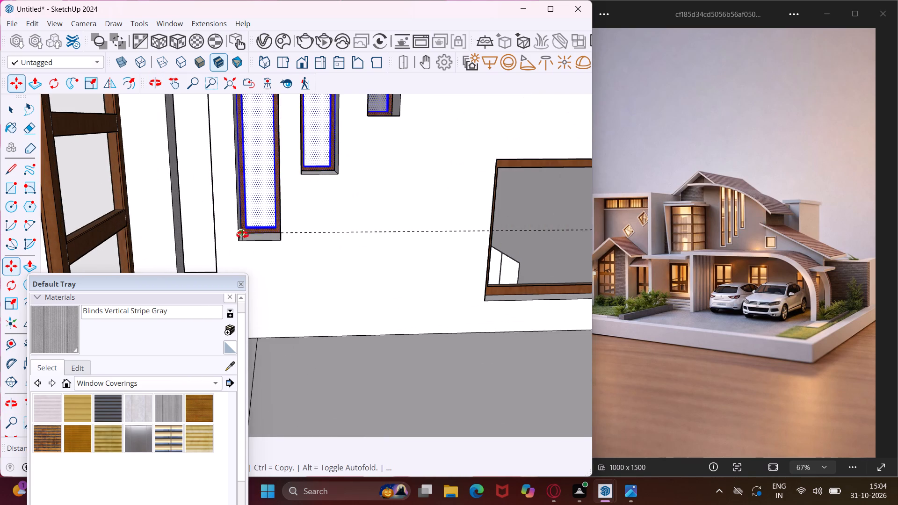
middle_click_drag(242, 235, 238, 257)
scroll(243, 234, "up", 9)
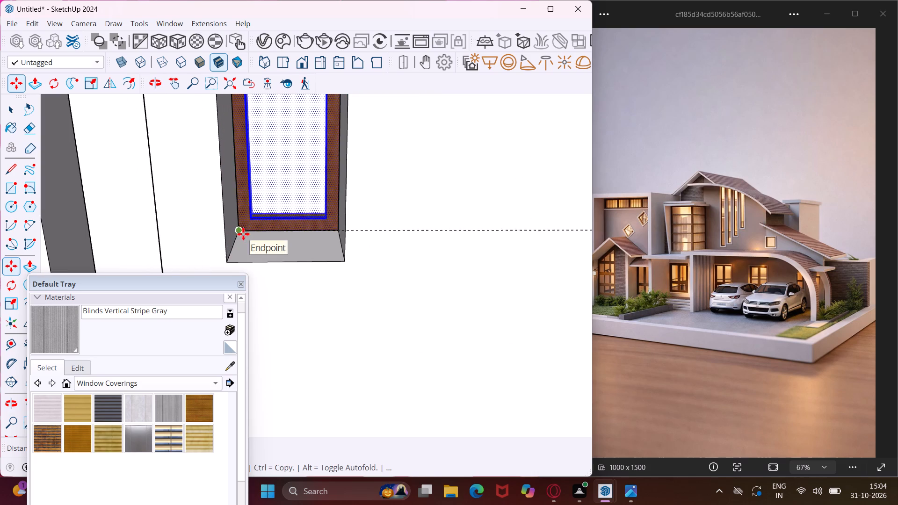
left_click(231, 248)
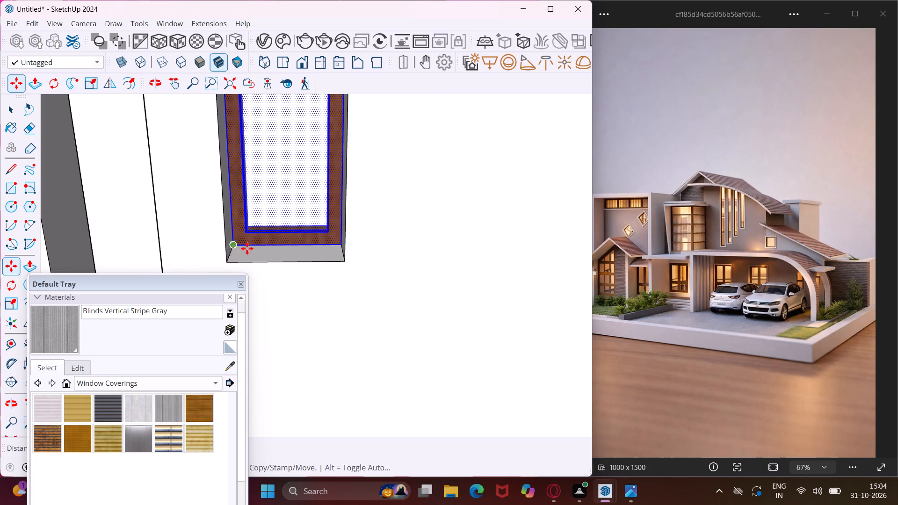
scroll(224, 244, "down", 20)
scroll(224, 244, "down", 7)
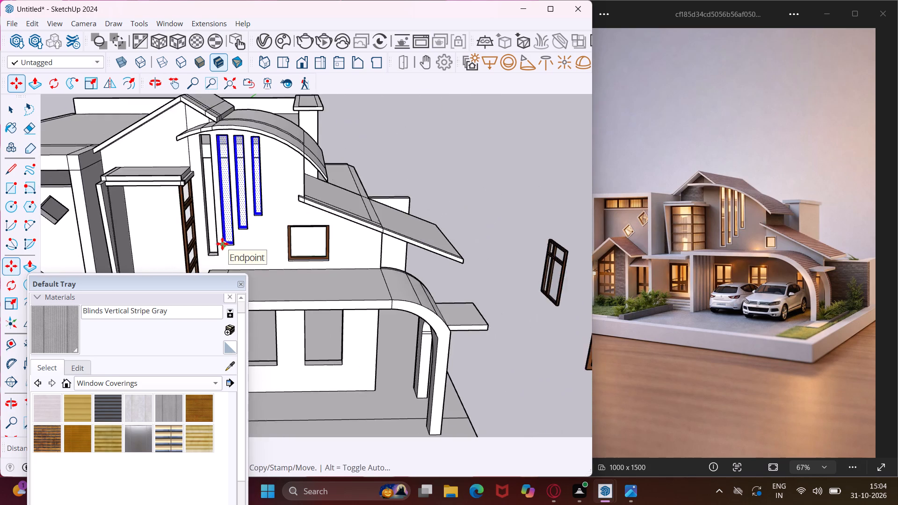
scroll(221, 244, "down", 11)
key("Escape")
key("space")
Move the remaining tall slit window frame by its bottom corner into the empty longest slit opening beside the upper-floor bay.
scroll(460, 241, "up", 5)
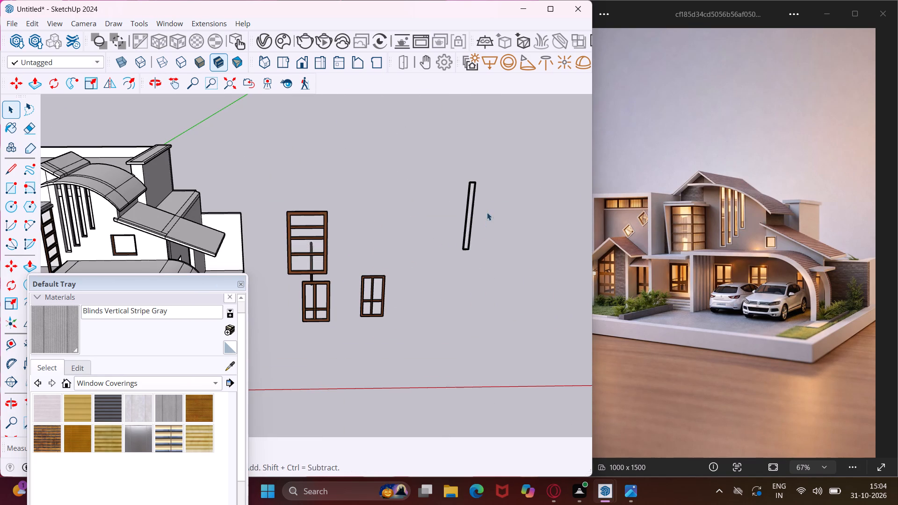
left_click_drag(498, 164, 449, 269)
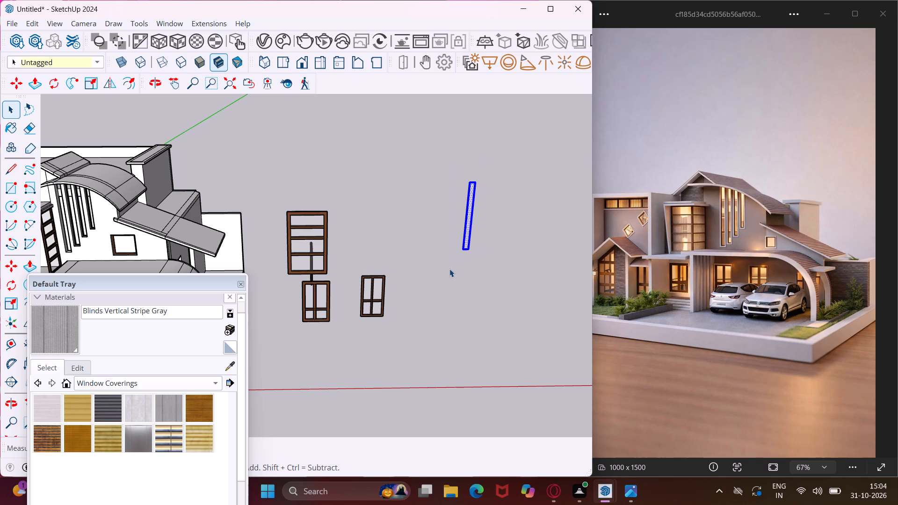
key("m")
scroll(461, 247, "up", 12)
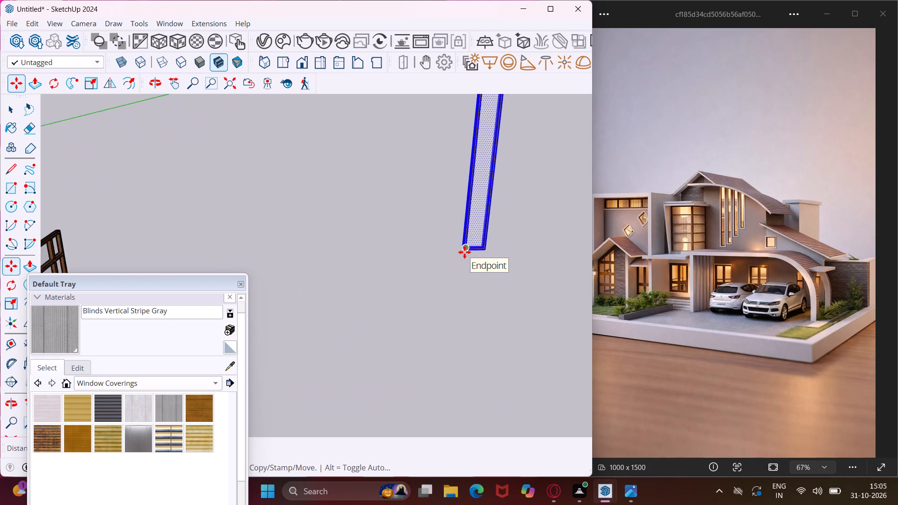
scroll(464, 252, "up", 7)
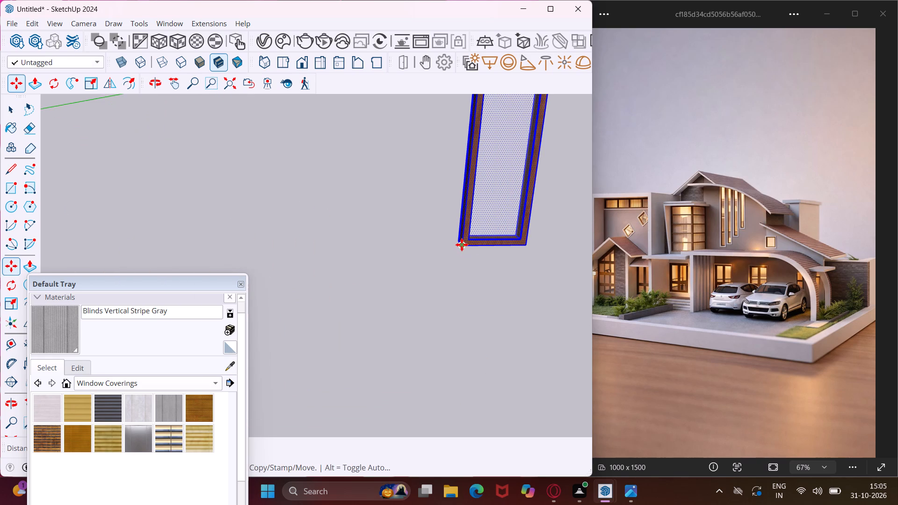
left_click(462, 245)
scroll(446, 256, "down", 14)
scroll(446, 256, "down", 11)
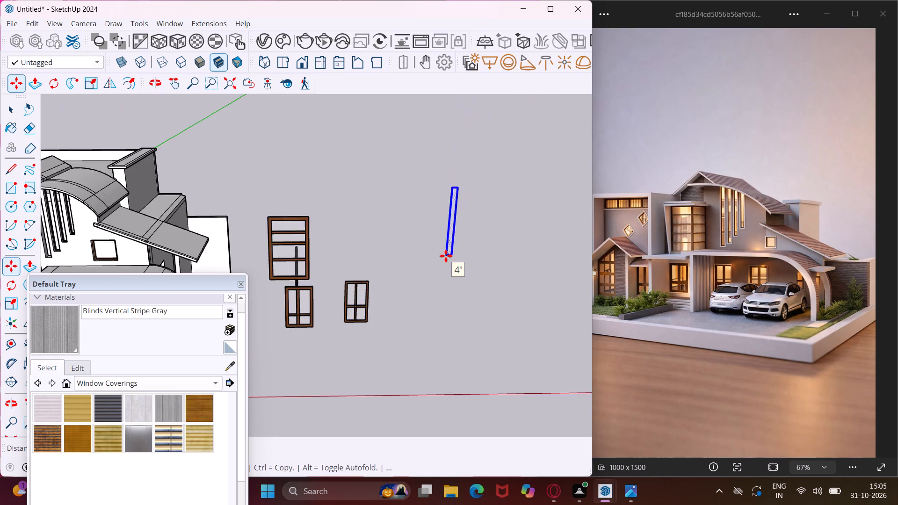
scroll(446, 256, "down", 7)
scroll(308, 251, "up", 11)
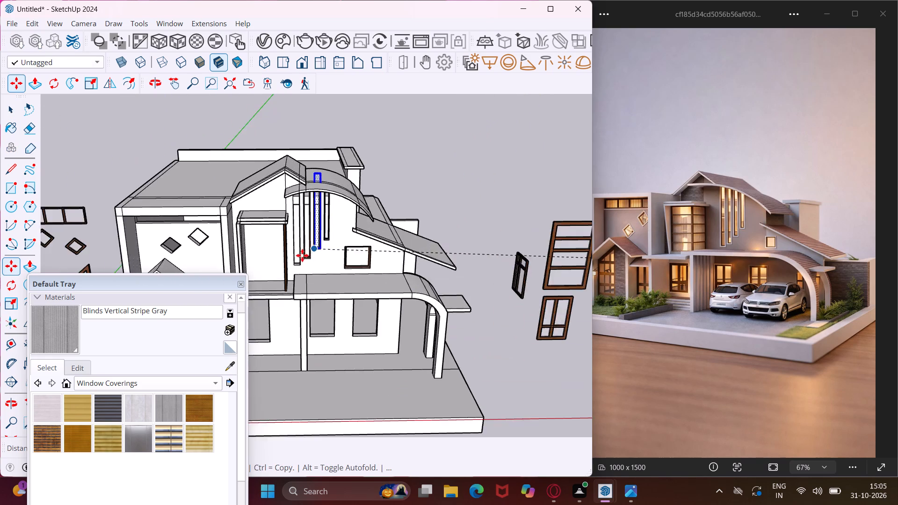
scroll(302, 255, "up", 5)
middle_click_drag(302, 258, 304, 294)
scroll(293, 265, "up", 5)
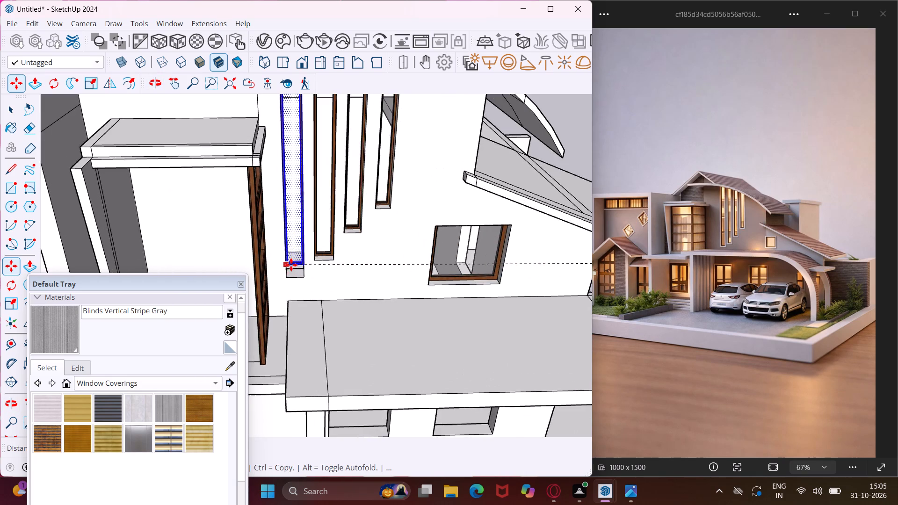
scroll(290, 265, "up", 11)
middle_click_drag(282, 289, 240, 317)
scroll(292, 282, "up", 5)
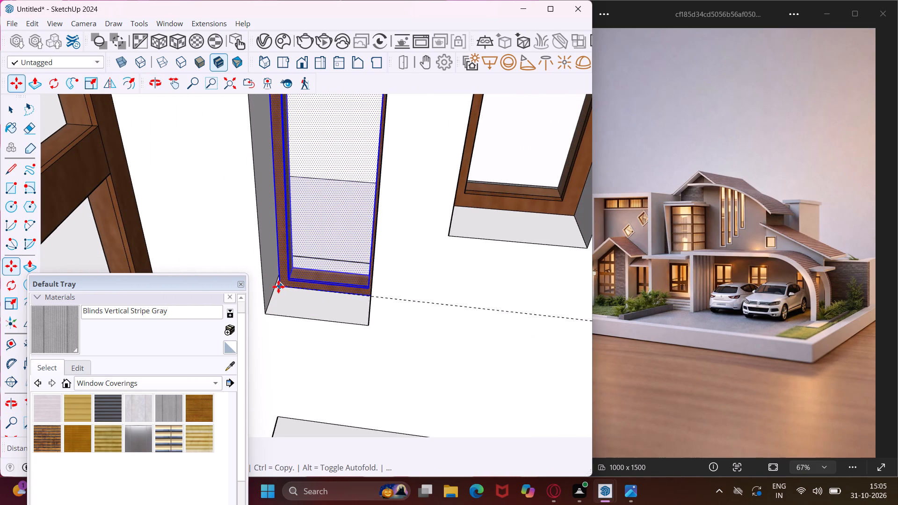
left_click(275, 286)
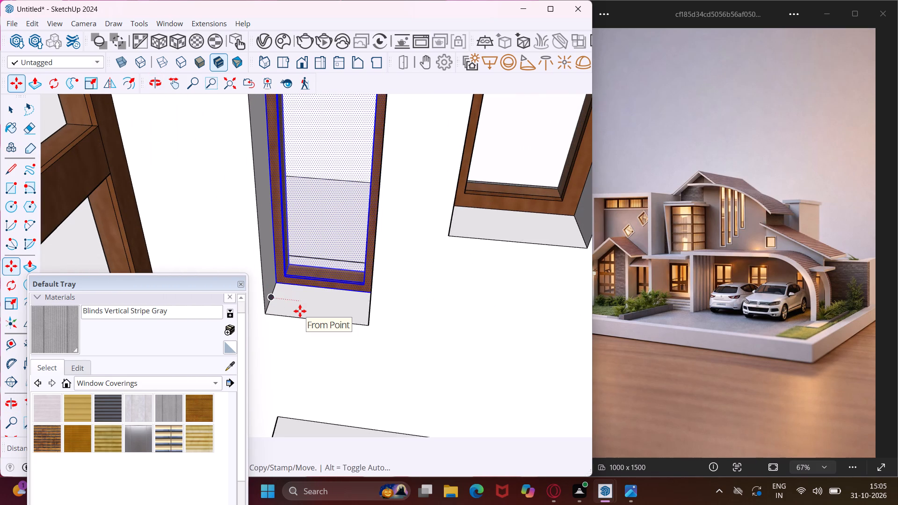
key("Escape")
scroll(302, 345, "down", 15)
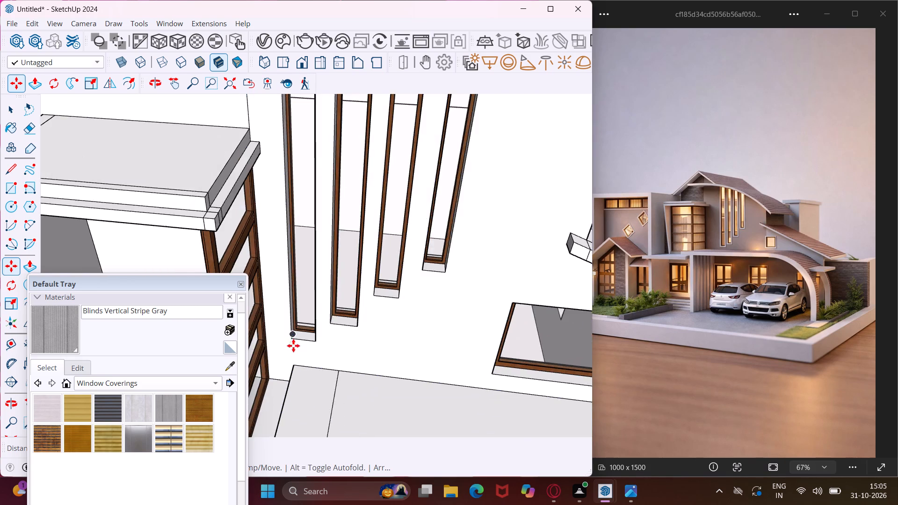
scroll(289, 344, "down", 20)
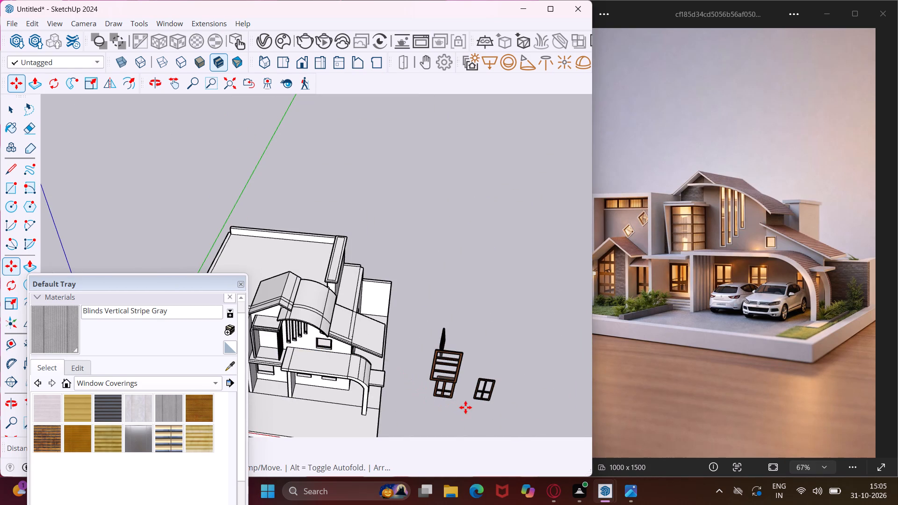
key("Escape")
key("space")
Move the outermost detached four-pane window by its bottom corner into the carport wall opening nearer the entrance, snapping to the sill's inner corner.
middle_click_drag(471, 409, 502, 357)
scroll(503, 359, "up", 4)
middle_click_drag(508, 372, 514, 313)
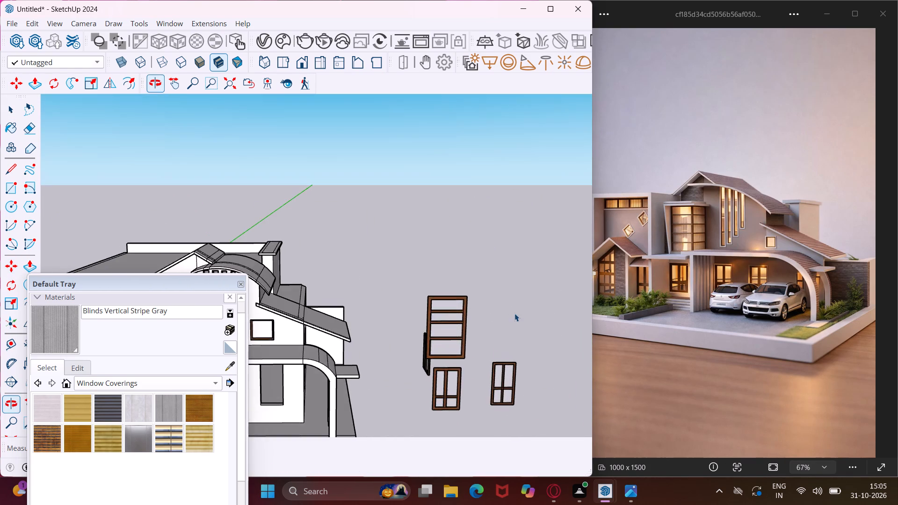
scroll(514, 313, "down", 4)
scroll(528, 355, "up", 5)
middle_click_drag(527, 354, 517, 332)
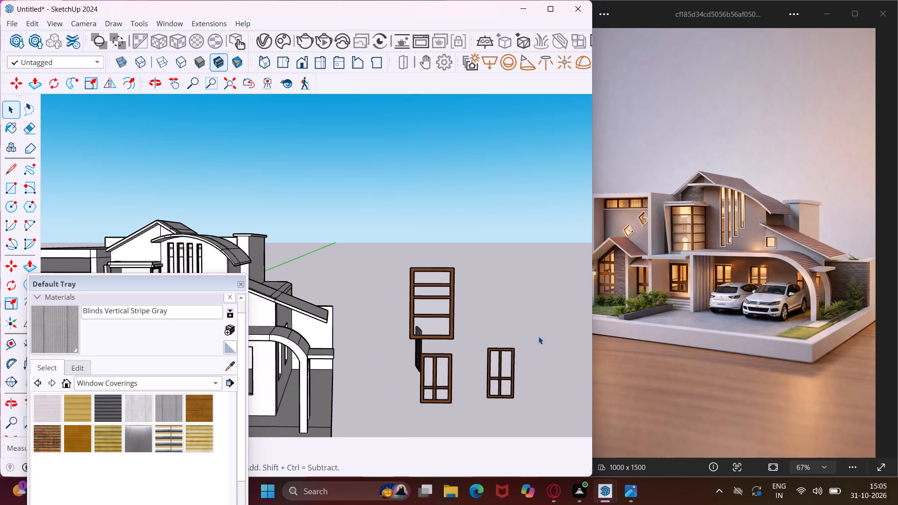
left_click_drag(539, 334, 477, 415)
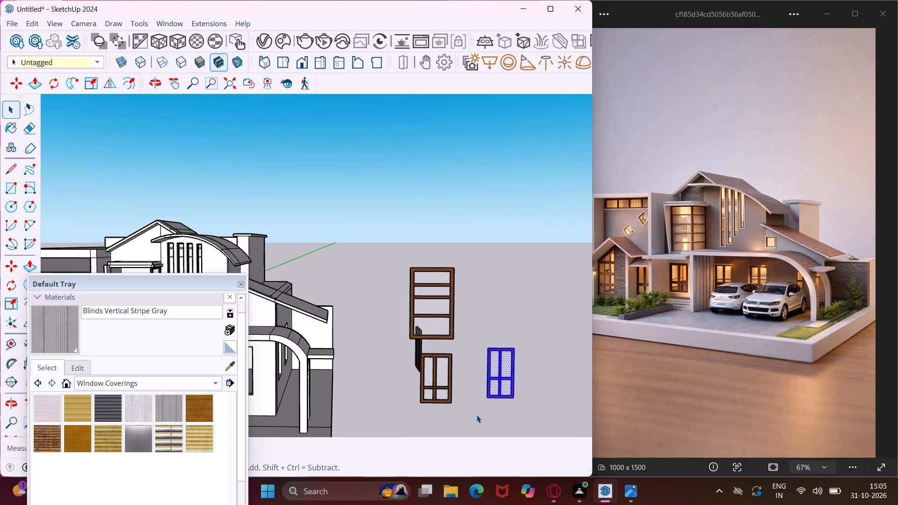
key("m")
scroll(487, 401, "up", 12)
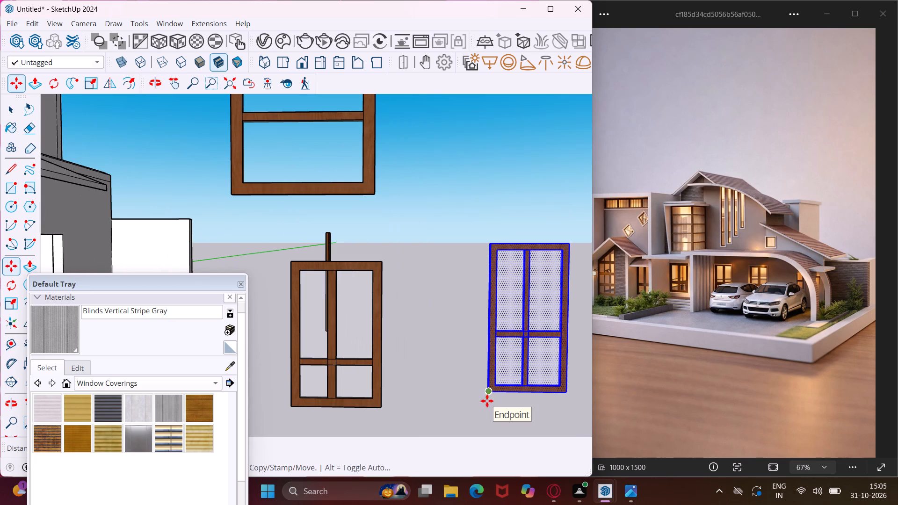
left_click(488, 391)
scroll(480, 404, "down", 8)
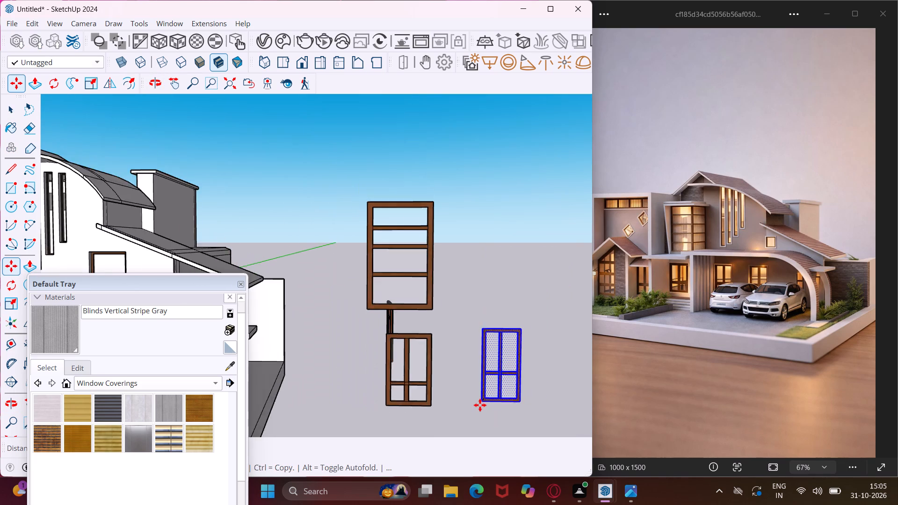
scroll(480, 405, "down", 12)
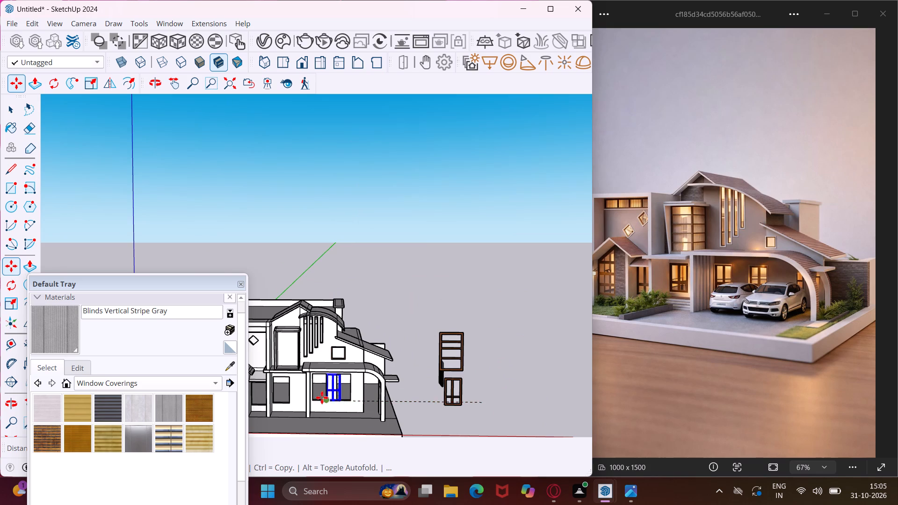
scroll(317, 398, "up", 12)
middle_click_drag(317, 398, 279, 405)
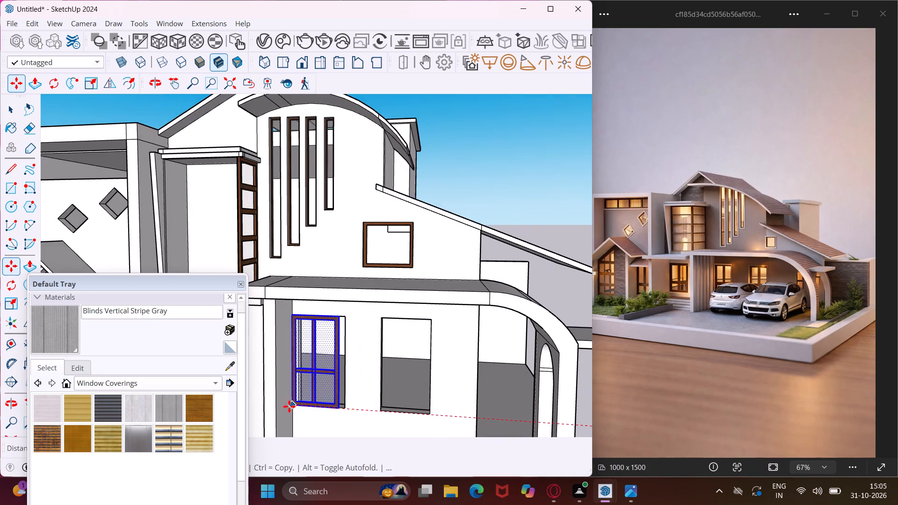
scroll(294, 406, "up", 14)
middle_click_drag(292, 403, 268, 438)
scroll(303, 395, "up", 9)
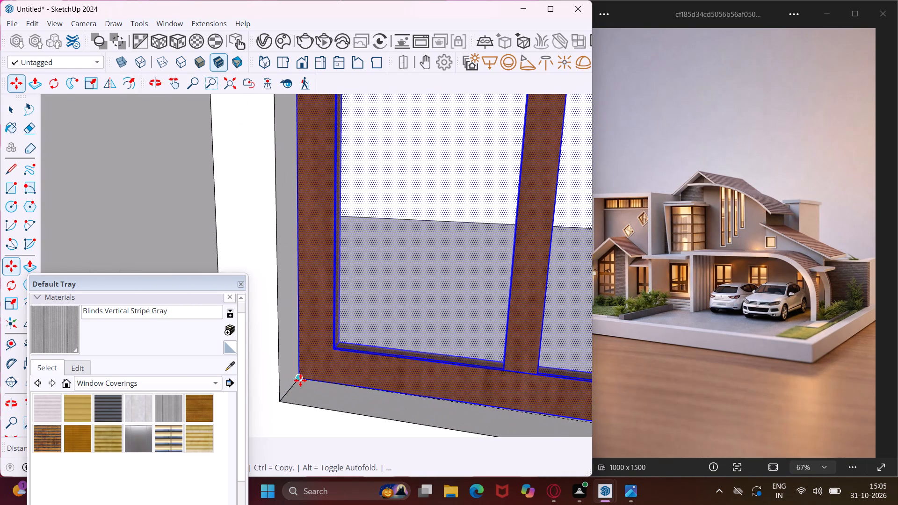
left_click(298, 379)
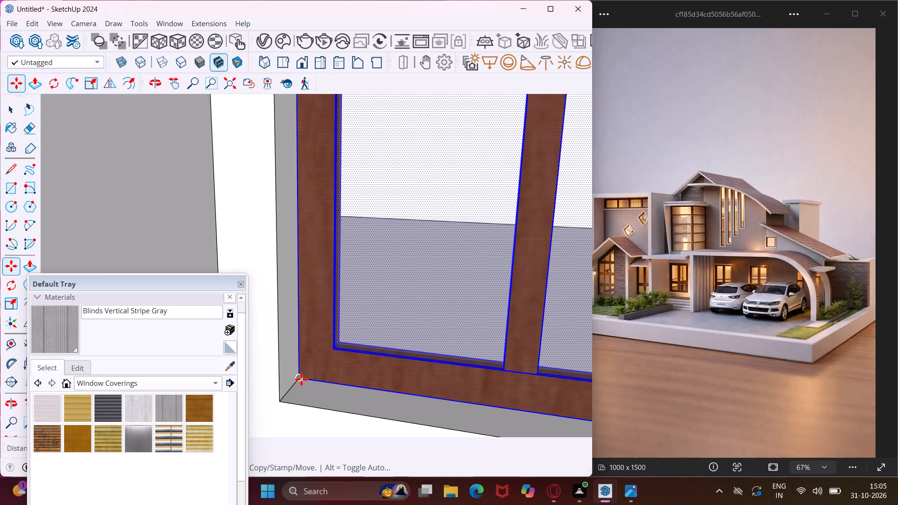
Copy the placed four-pane window by its bottom corner into the carport wall's other opening, snapping to the sill's inner corner.
left_click(300, 378)
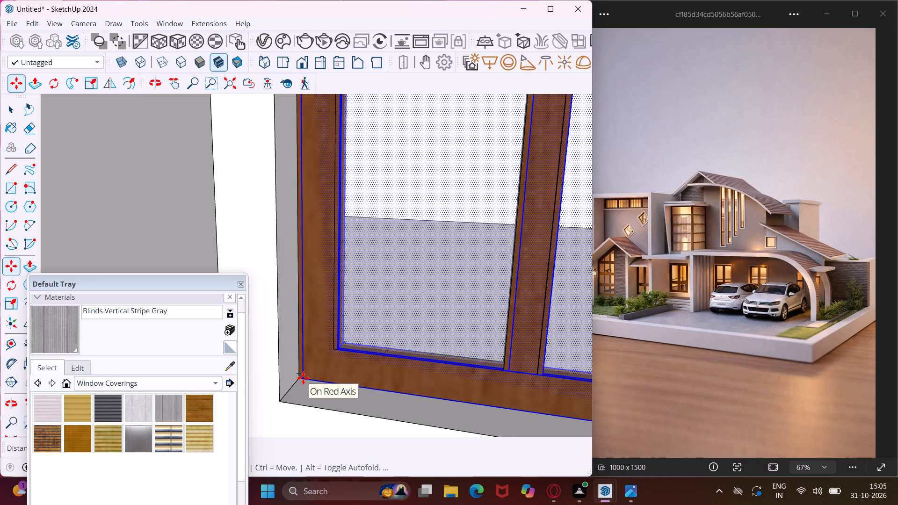
scroll(303, 378, "down", 16)
scroll(359, 389, "down", 1)
middle_click_drag(399, 411, 355, 392)
scroll(363, 390, "down", 4)
scroll(434, 407, "up", 5)
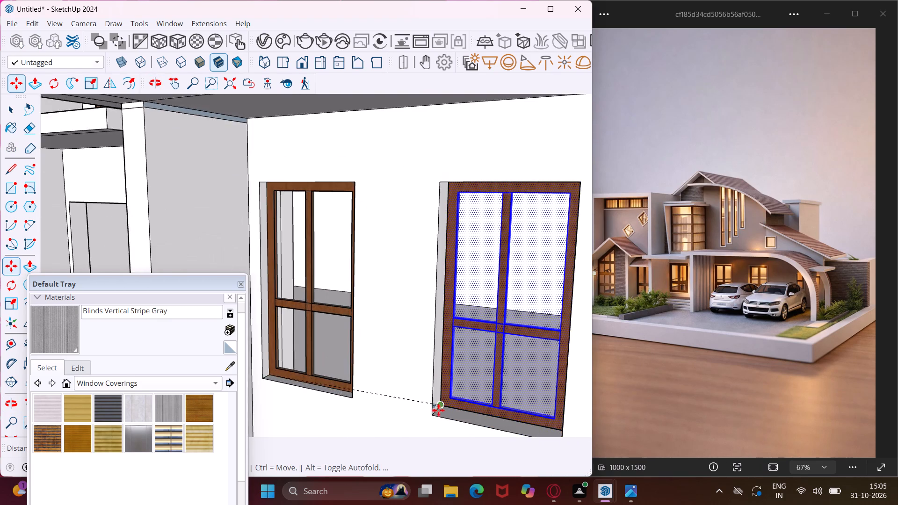
scroll(438, 410, "up", 11)
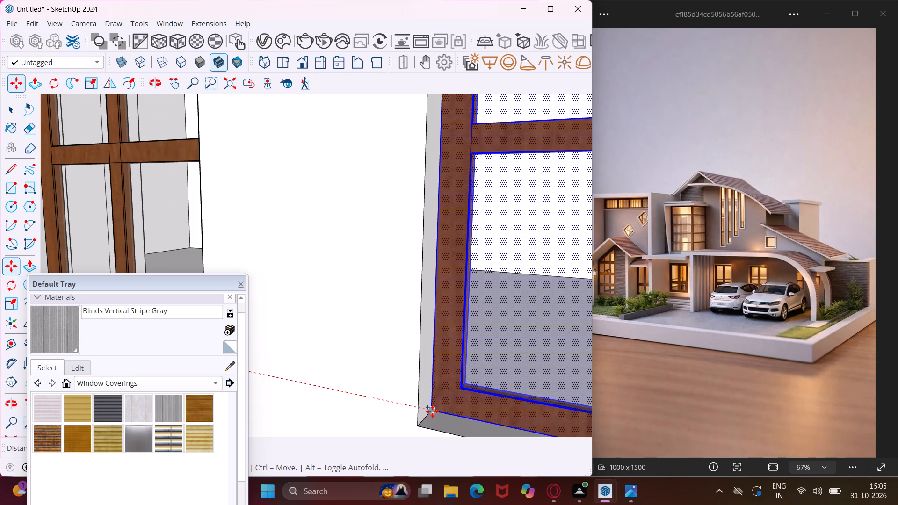
left_click(432, 411)
key("Escape")
key("space")
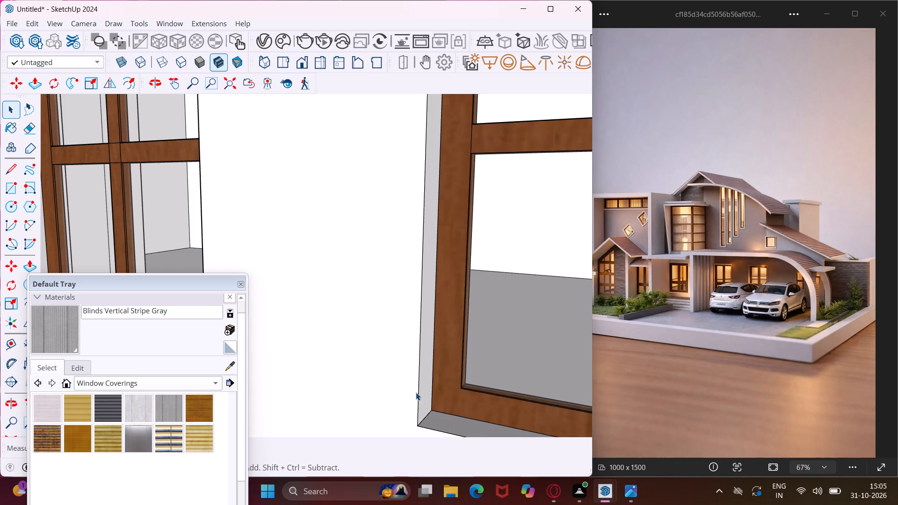
Move the detached side window with small upper panes by its bottom corner into the side-wall opening nearer the rear boundary wall.
scroll(396, 389, "down", 14)
middle_click_drag(388, 386, 463, 395)
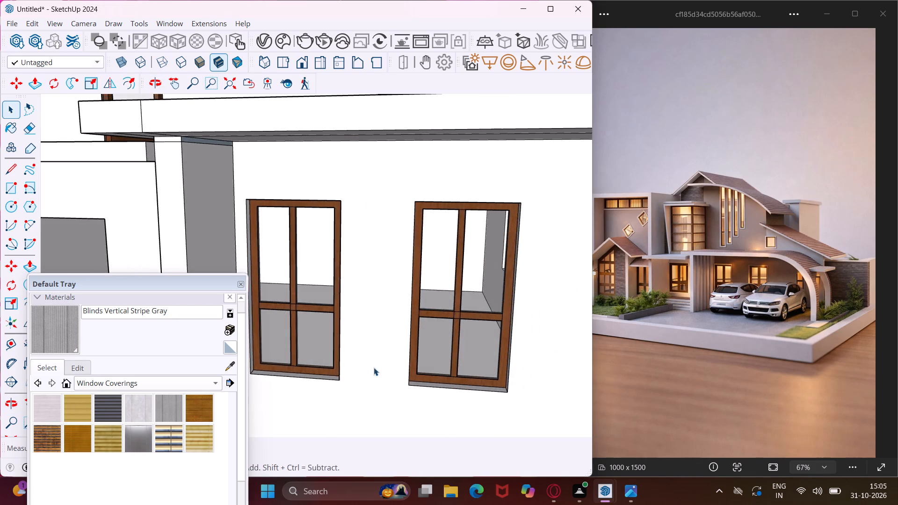
scroll(354, 358, "down", 19)
scroll(354, 358, "down", 4)
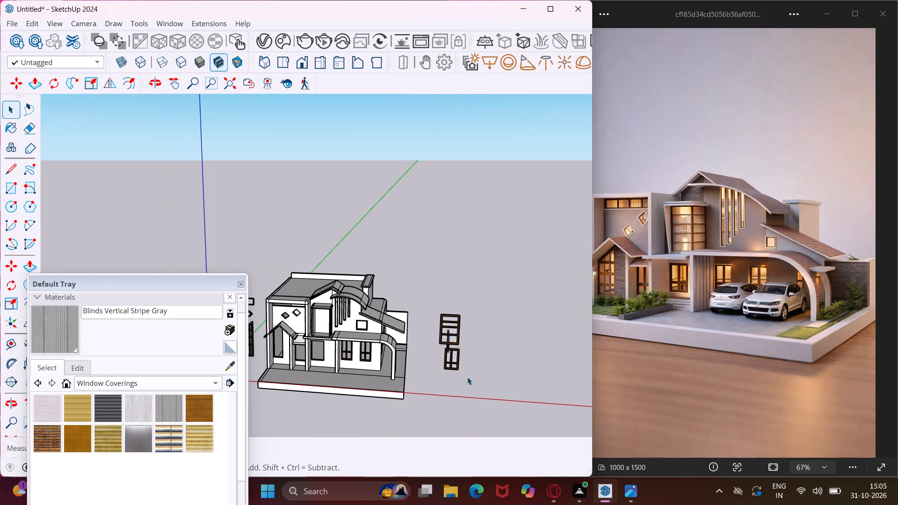
middle_click_drag(467, 377, 261, 367)
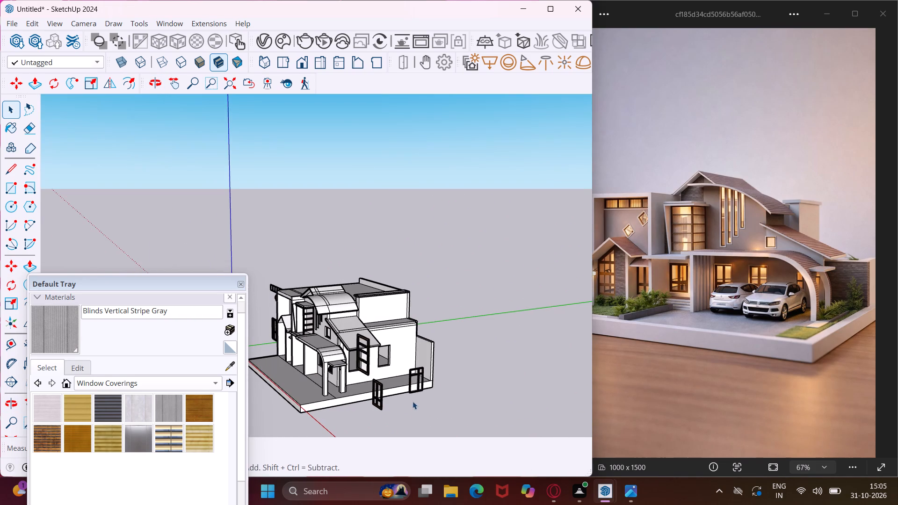
middle_click_drag(409, 387, 558, 423)
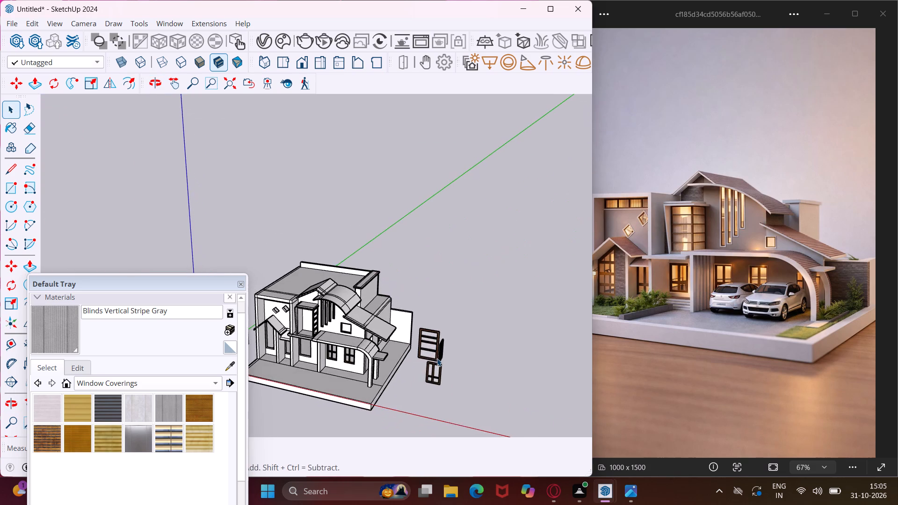
scroll(435, 357, "up", 11)
middle_click_drag(440, 365, 438, 317)
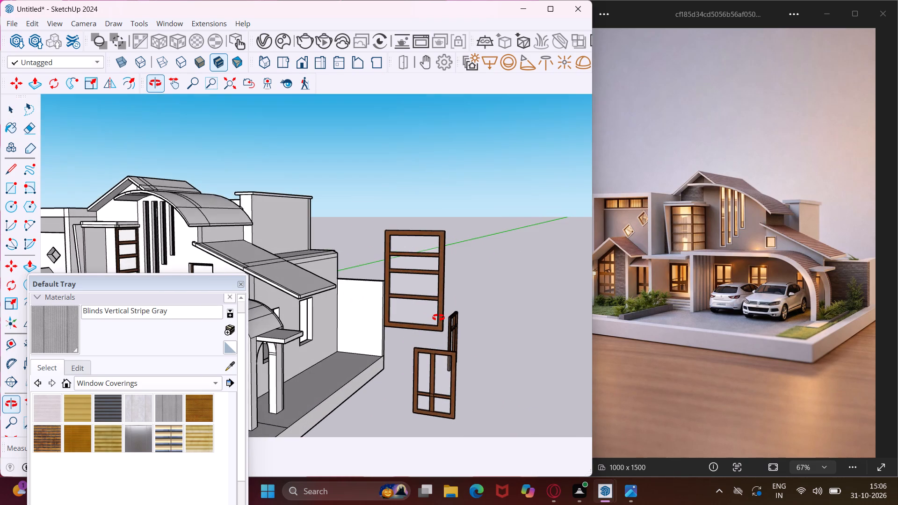
middle_click_drag(438, 317, 383, 337)
scroll(425, 342, "up", 6)
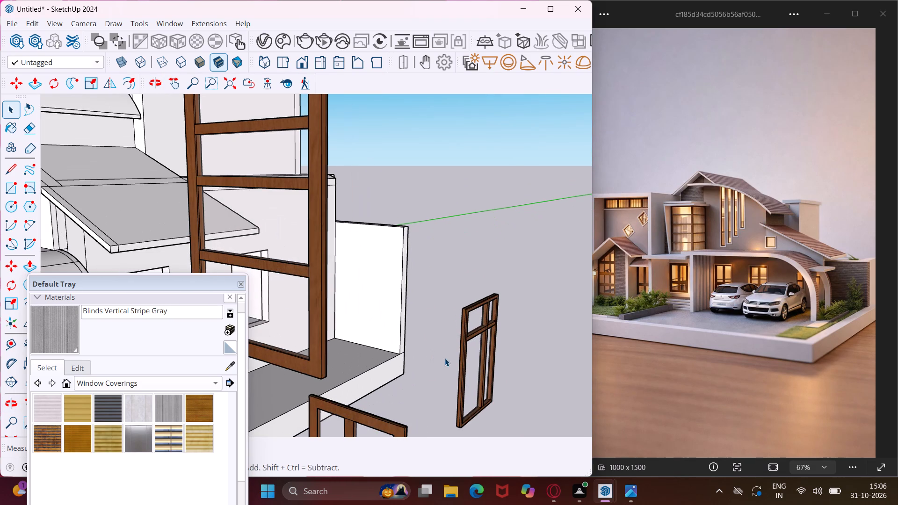
left_click_drag(532, 266, 438, 430)
left_click_drag(438, 430, 444, 433)
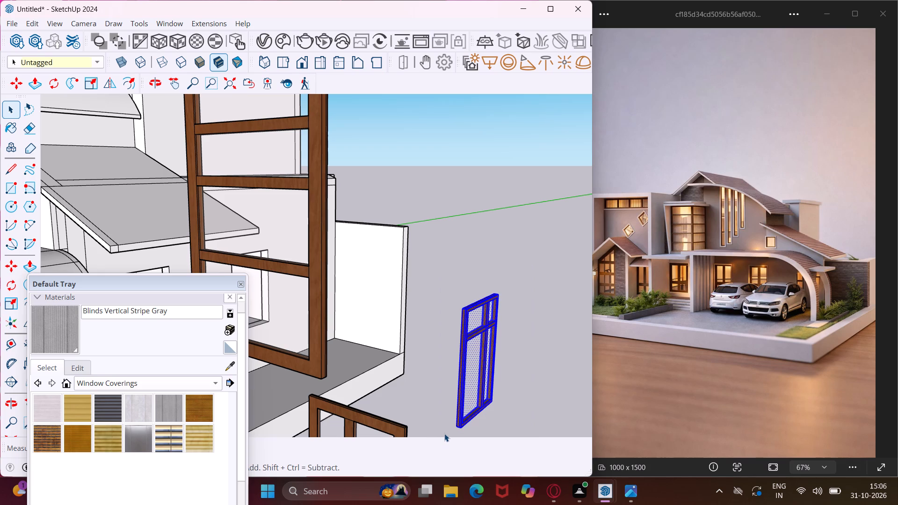
key("m")
scroll(462, 429, "up", 4)
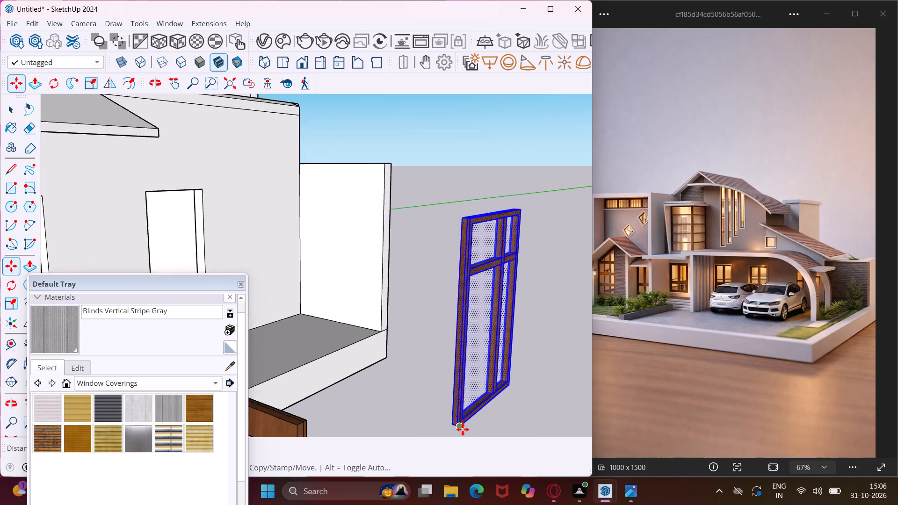
scroll(463, 429, "up", 4)
left_click(456, 423)
scroll(389, 361, "down", 7)
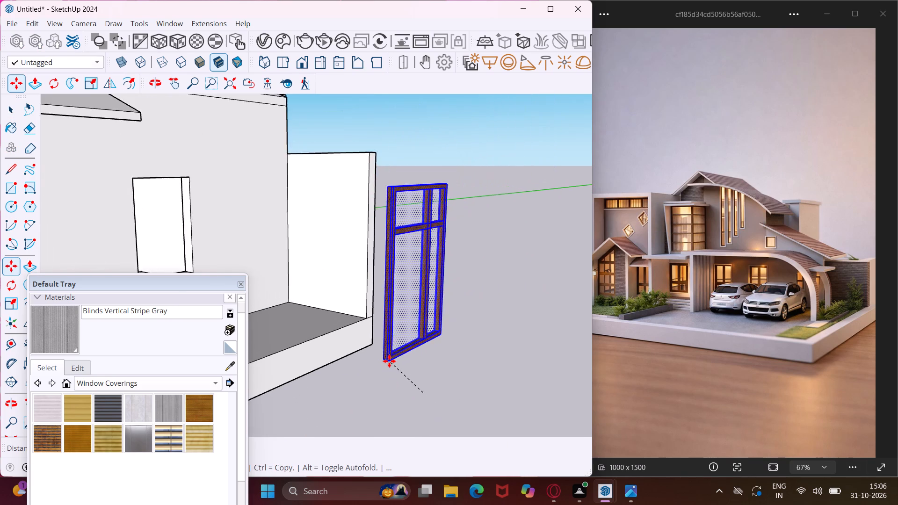
scroll(389, 361, "down", 3)
middle_click_drag(389, 361, 289, 327)
scroll(256, 308, "up", 3)
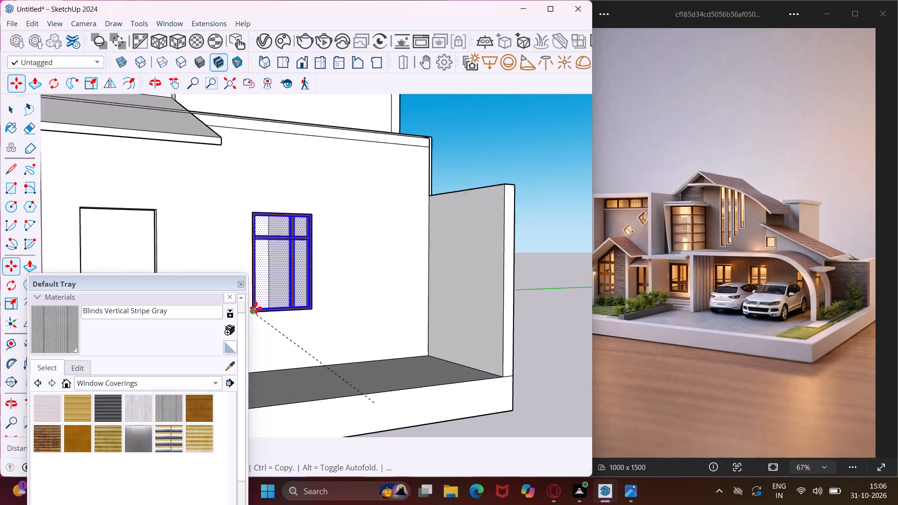
scroll(256, 308, "up", 2)
middle_click_drag(256, 308, 242, 373)
scroll(284, 297, "down", 2)
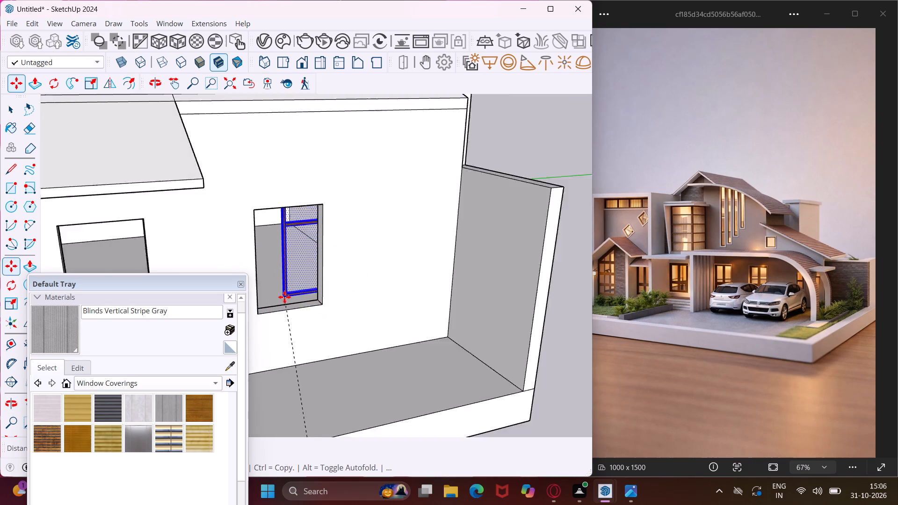
scroll(284, 297, "down", 10)
middle_click_drag(284, 297, 113, 308)
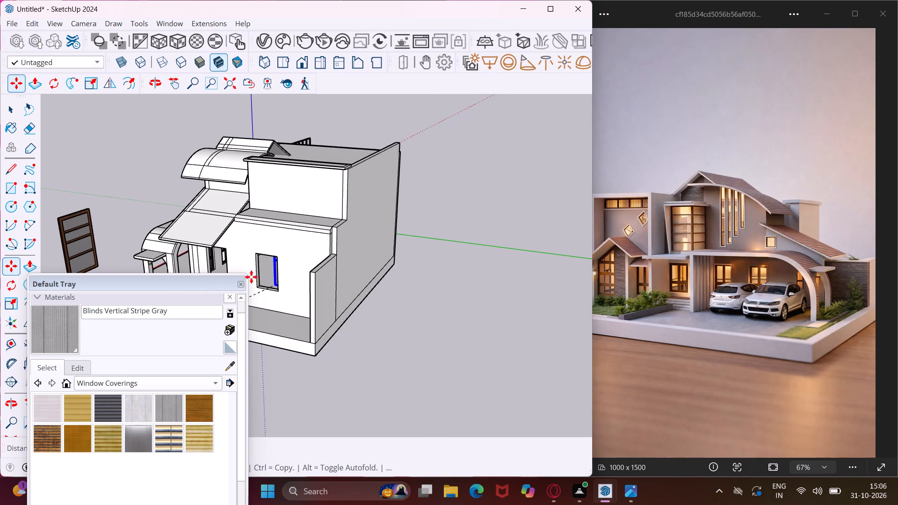
scroll(256, 286, "up", 15)
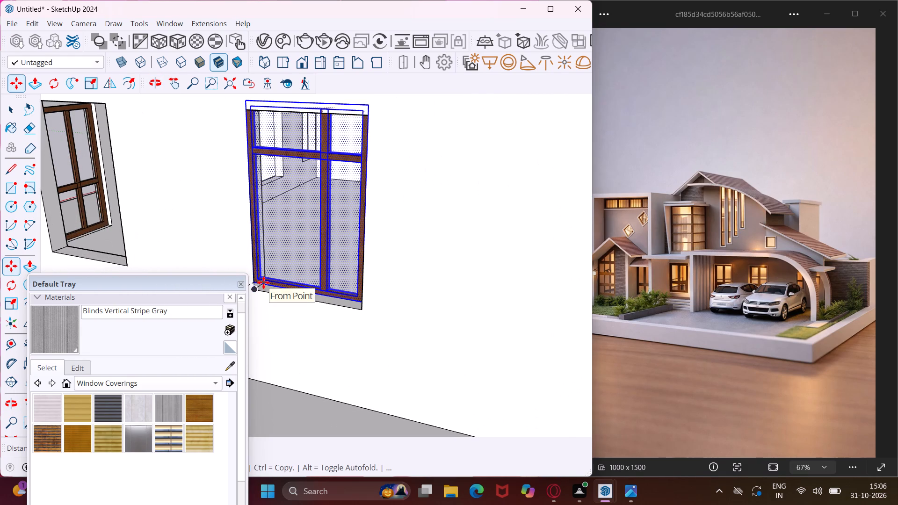
scroll(263, 282, "up", 9)
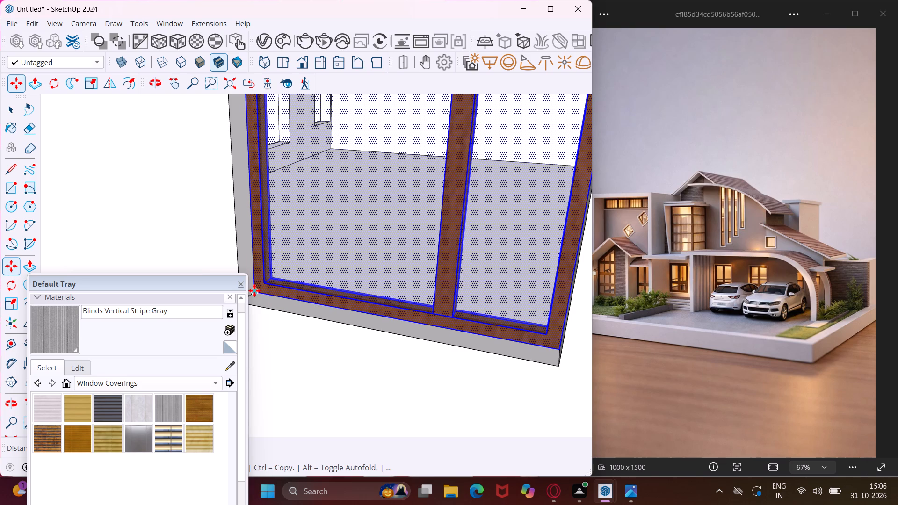
left_click(254, 290)
Copy the placed side window by its bottom corner into the side-wall opening nearer the carport.
left_click(253, 292)
scroll(251, 288, "down", 6)
middle_click_drag(251, 288, 319, 289)
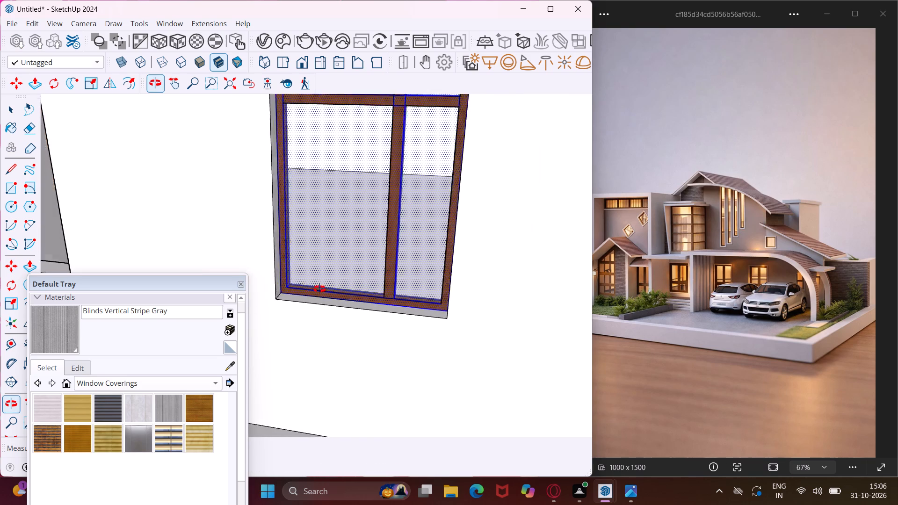
middle_click_drag(319, 289, 326, 289)
scroll(327, 289, "down", 11)
middle_click_drag(327, 289, 264, 287)
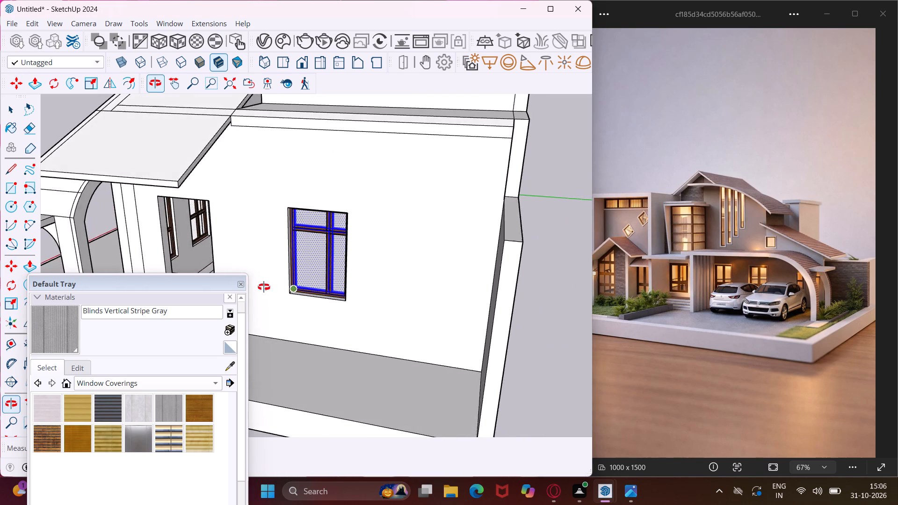
middle_click_drag(264, 287, 250, 272)
scroll(175, 261, "up", 5)
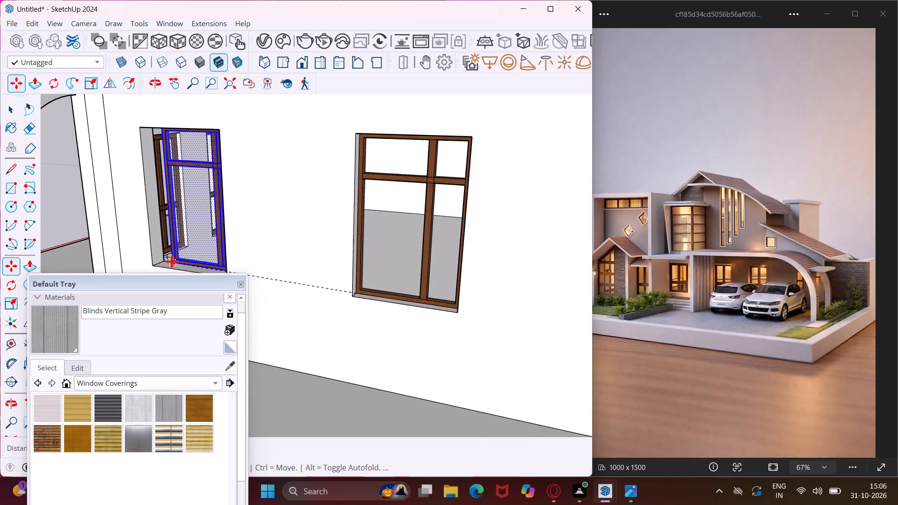
scroll(170, 261, "up", 4)
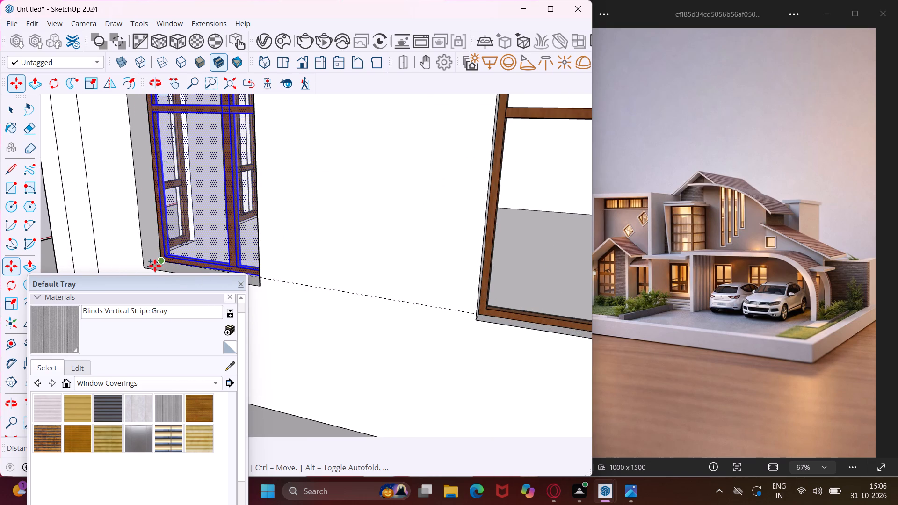
left_click(153, 266)
scroll(165, 227, "down", 3)
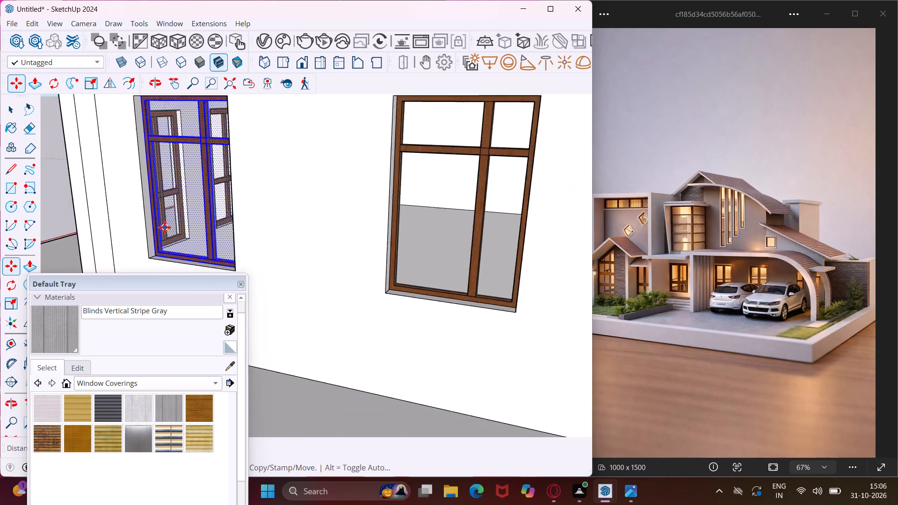
scroll(165, 227, "down", 18)
key("Escape")
key("space")
Select the detached four-pane window with small lower panes, including its frame and glass, beneath the tall horizontally divided window beside the house.
middle_click_drag(100, 214, 174, 228)
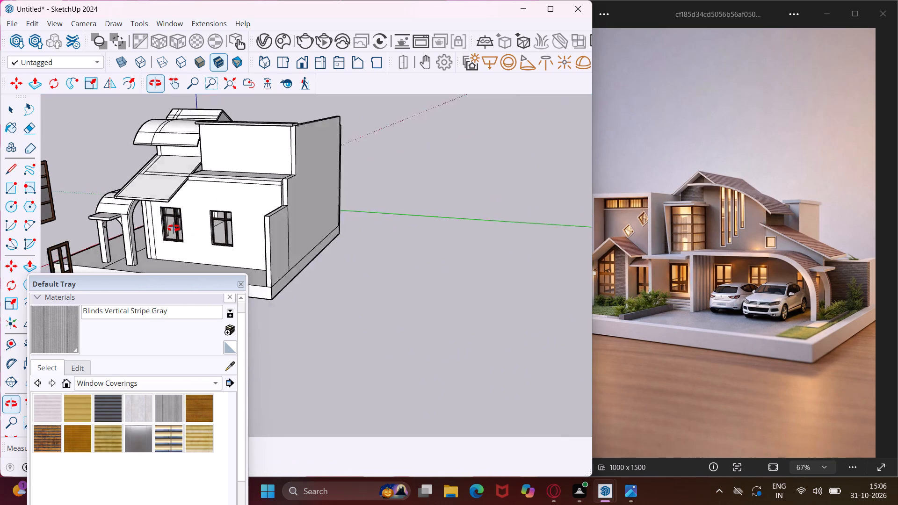
middle_click_drag(174, 228, 569, 219)
scroll(514, 216, "up", 4)
scroll(443, 226, "down", 3)
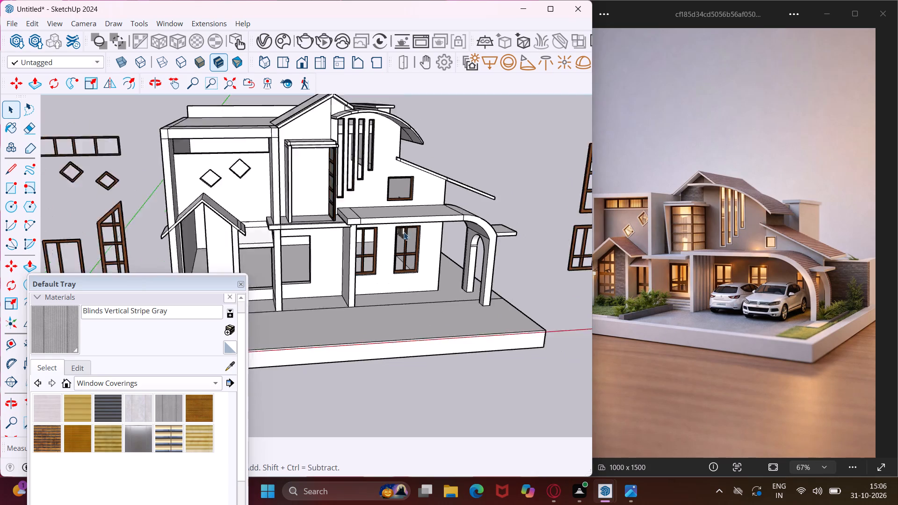
scroll(404, 232, "down", 6)
scroll(511, 234, "up", 10)
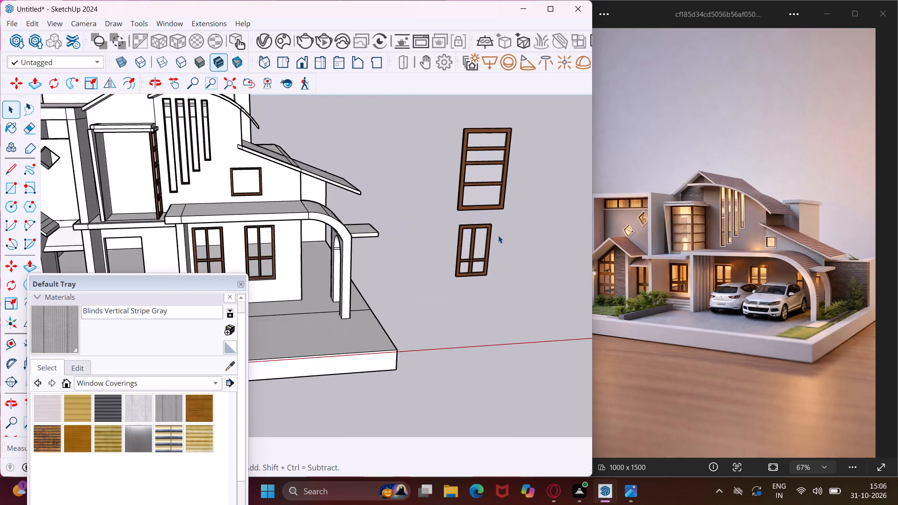
scroll(494, 236, "up", 5)
middle_click_drag(494, 236, 494, 215)
scroll(494, 236, "up", 1)
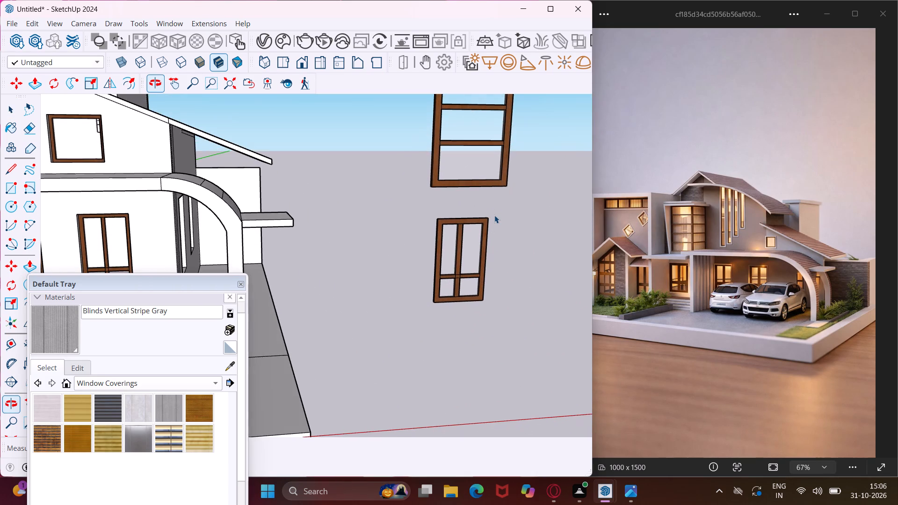
scroll(494, 215, "up", 3)
left_click_drag(509, 198, 403, 309)
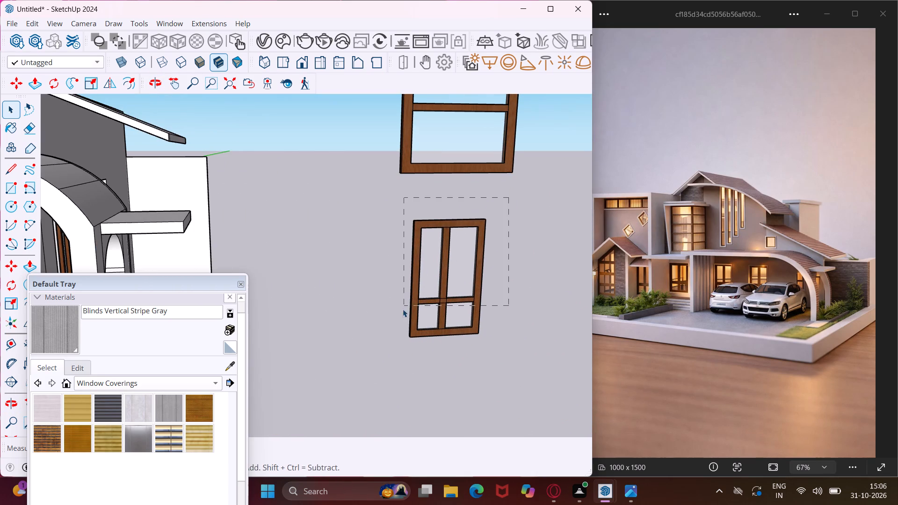
left_click_drag(403, 309, 388, 353)
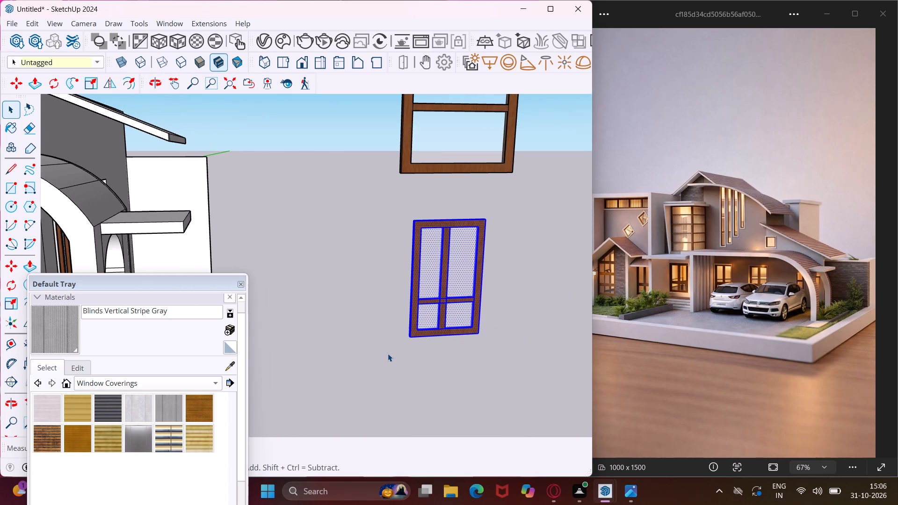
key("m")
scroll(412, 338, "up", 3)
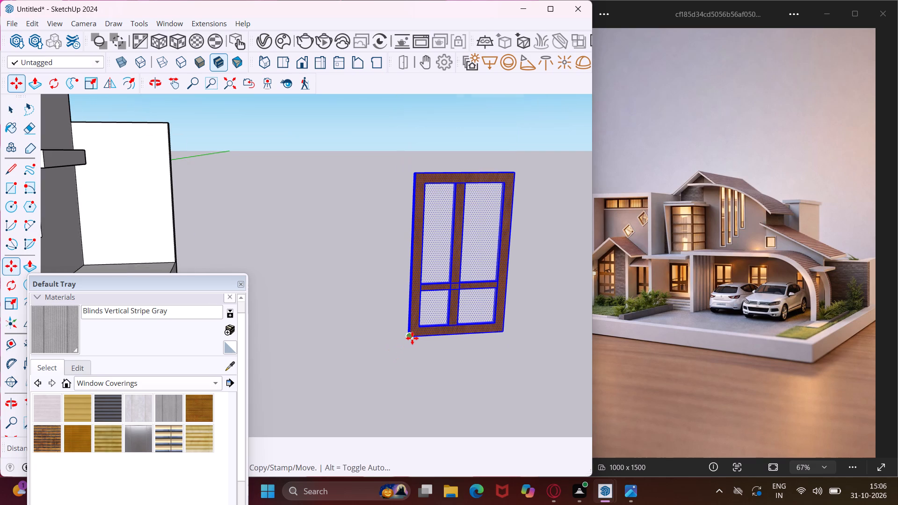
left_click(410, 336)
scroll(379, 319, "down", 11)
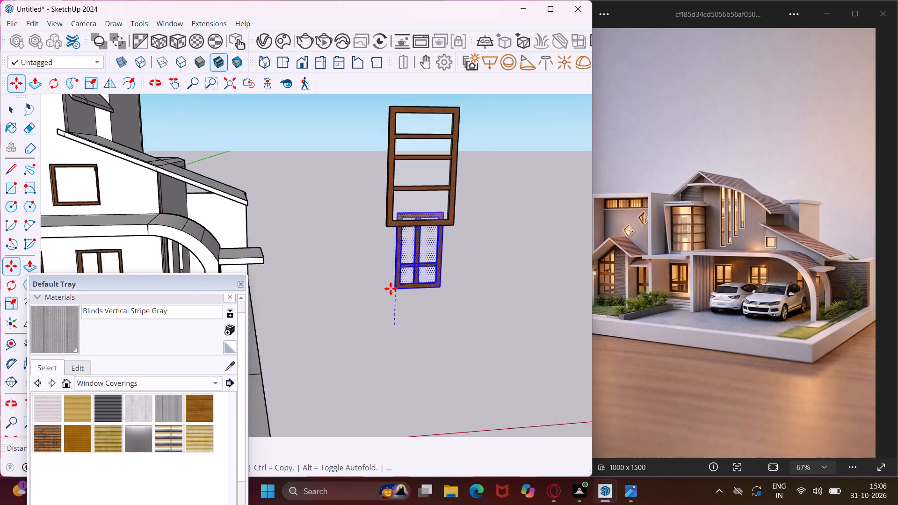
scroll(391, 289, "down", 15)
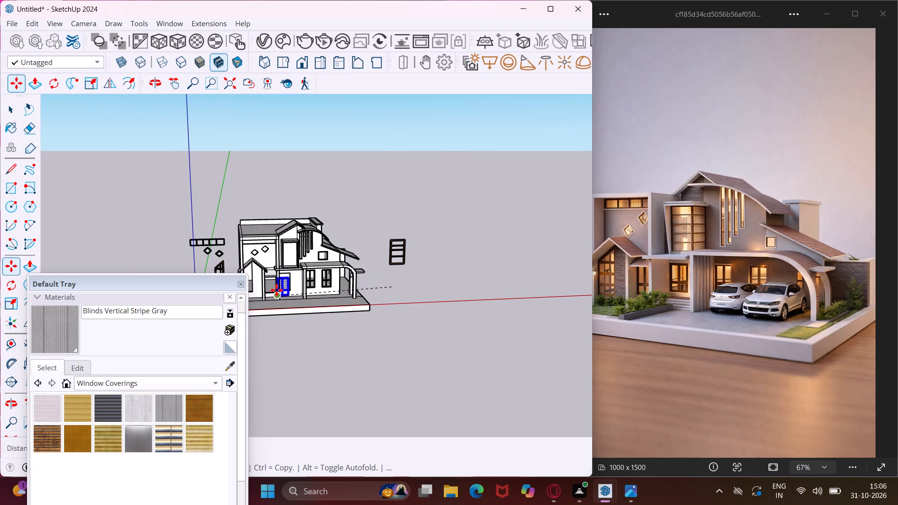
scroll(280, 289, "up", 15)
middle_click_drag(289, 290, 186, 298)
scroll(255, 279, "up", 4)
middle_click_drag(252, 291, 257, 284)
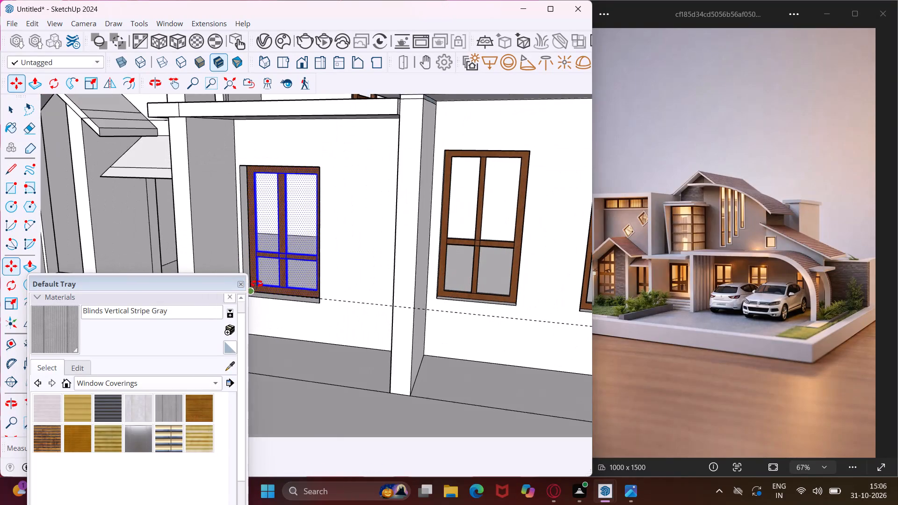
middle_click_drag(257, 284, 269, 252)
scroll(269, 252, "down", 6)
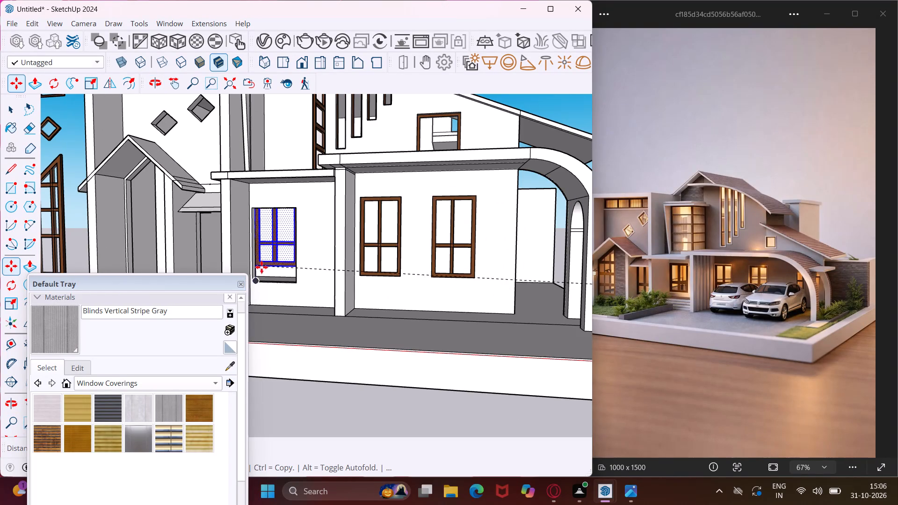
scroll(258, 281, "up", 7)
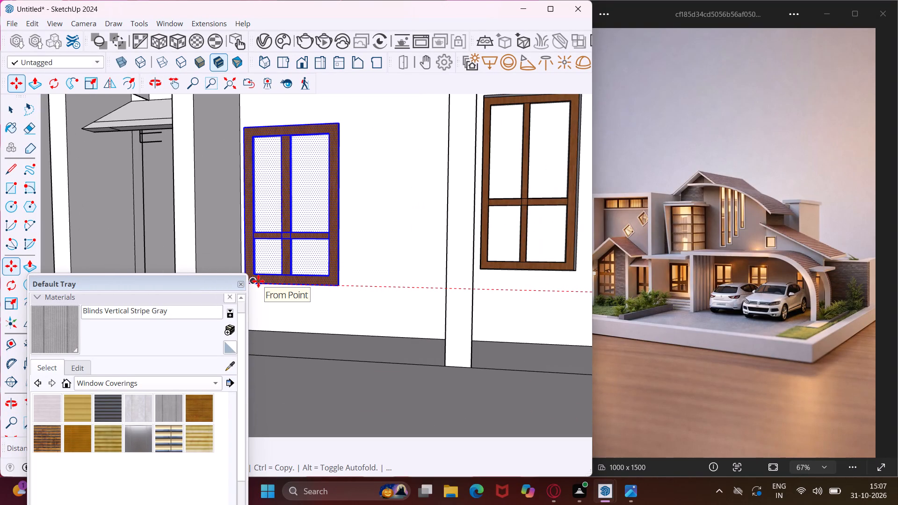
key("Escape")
Reposition the floating materials tray lower so it no longer covers the model's front openings.
left_click_drag(199, 280, 147, 408)
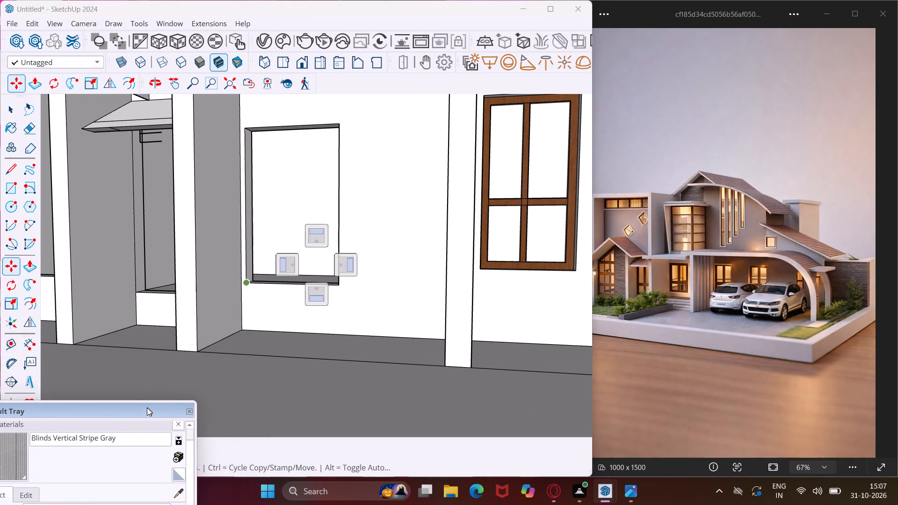
left_click_drag(147, 408, 137, 433)
Move the selected four-pane window by its bottom corner into the ground-floor front opening under the projecting bay, snapping to the sill's inner corner.
scroll(125, 339, "down", 16)
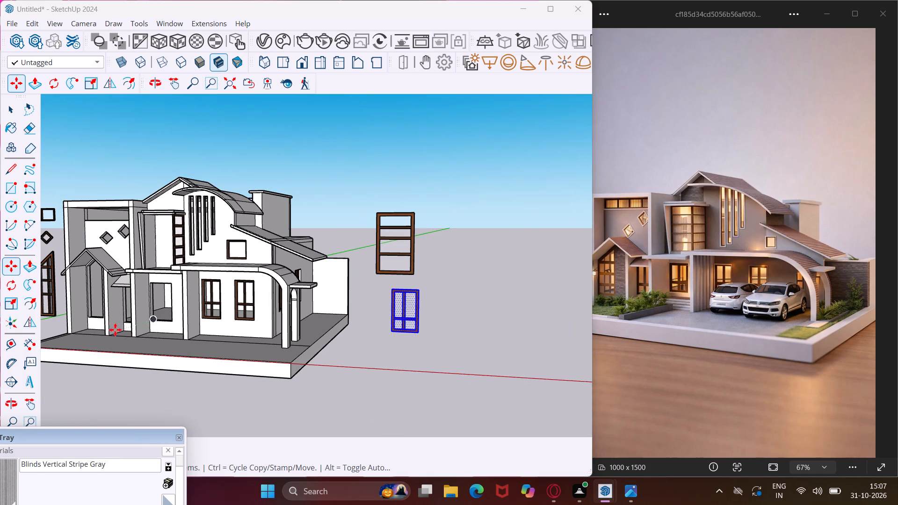
key("Escape")
key("space")
scroll(398, 320, "up", 3)
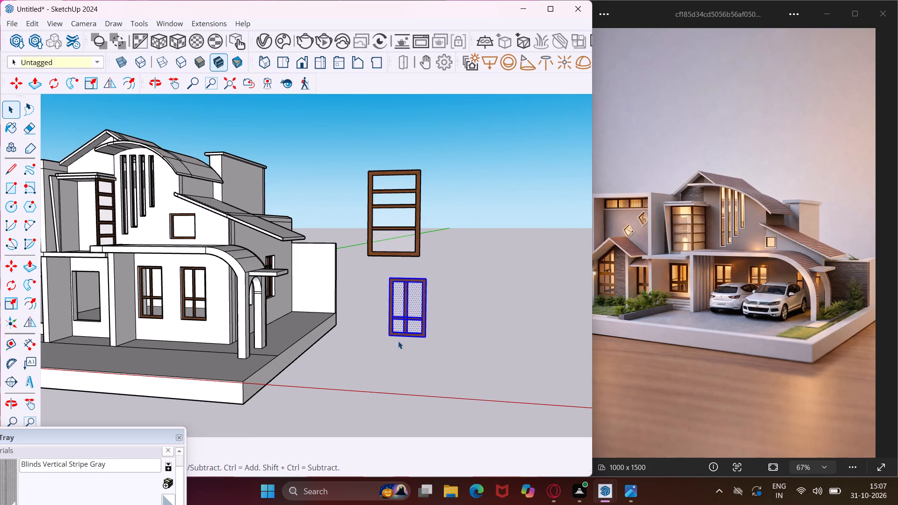
key("m")
scroll(389, 340, "up", 13)
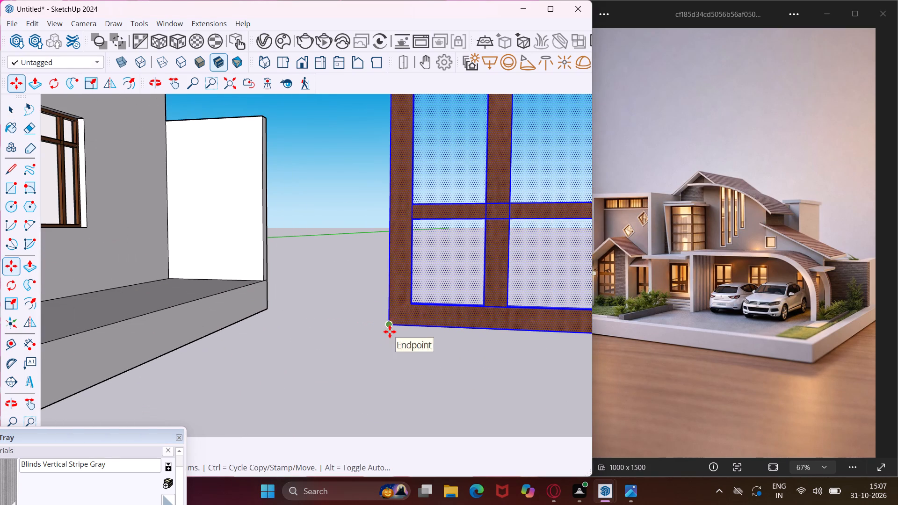
left_click(389, 326)
scroll(301, 343, "down", 18)
scroll(285, 336, "down", 5)
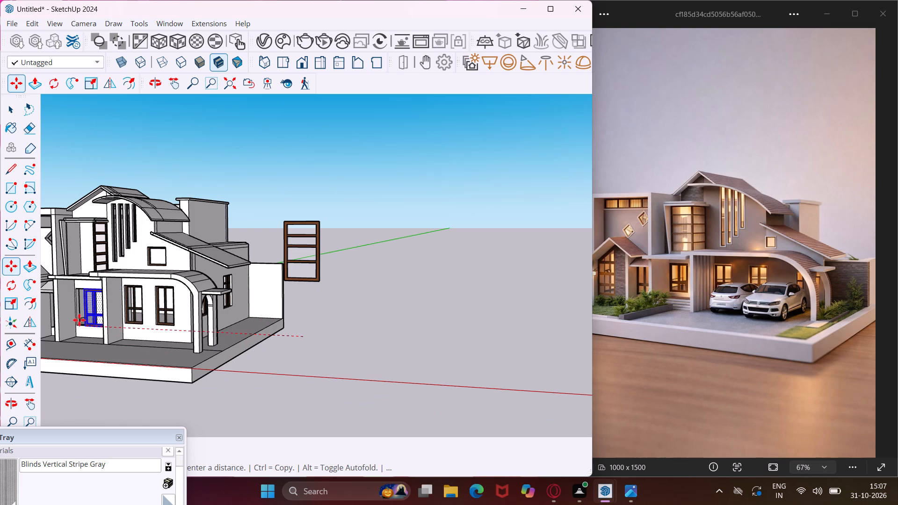
scroll(77, 319, "up", 16)
middle_click_drag(77, 319, 101, 371)
scroll(89, 362, "up", 10)
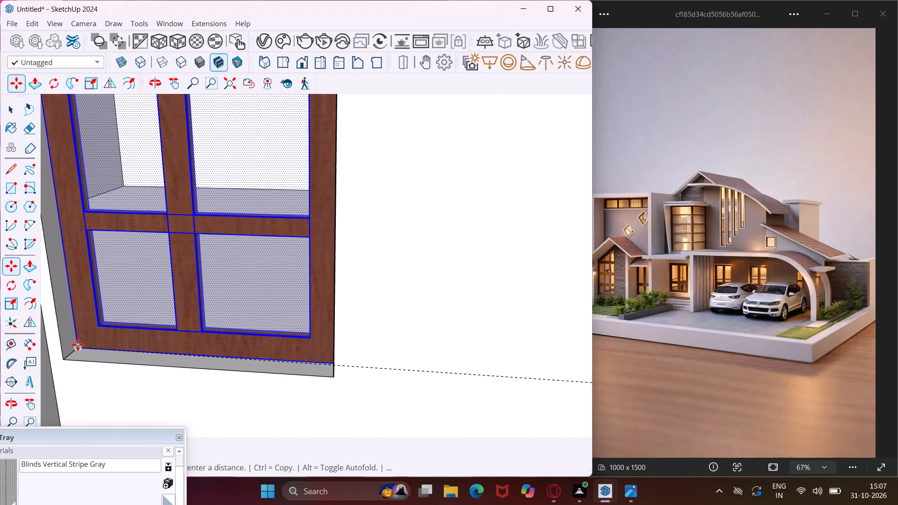
left_click(78, 346)
scroll(78, 346, "down", 14)
scroll(78, 347, "down", 7)
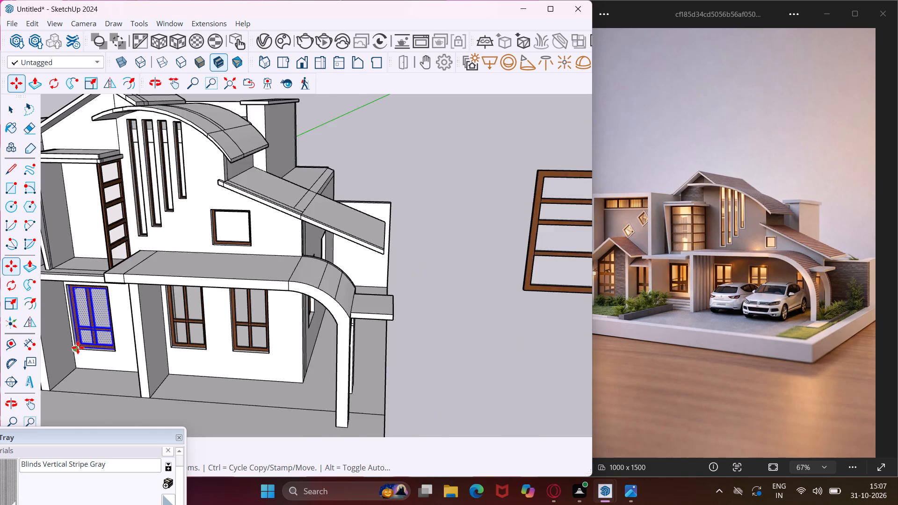
scroll(78, 347, "down", 6)
key("Escape")
key("space")
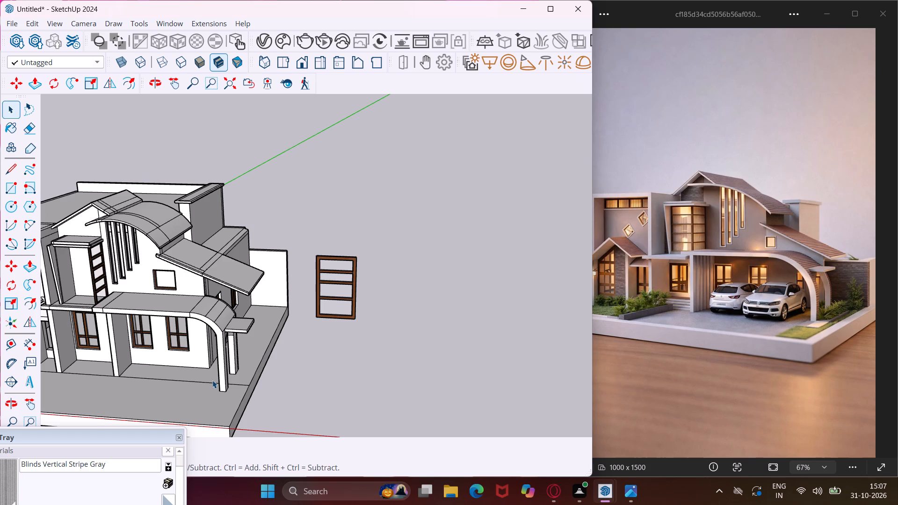
Select the remaining detached tall window with horizontal bars on the carport side of the house, including its frame and glass.
middle_click_drag(248, 380, 346, 388)
scroll(345, 389, "up", 1)
key("Escape")
key("space")
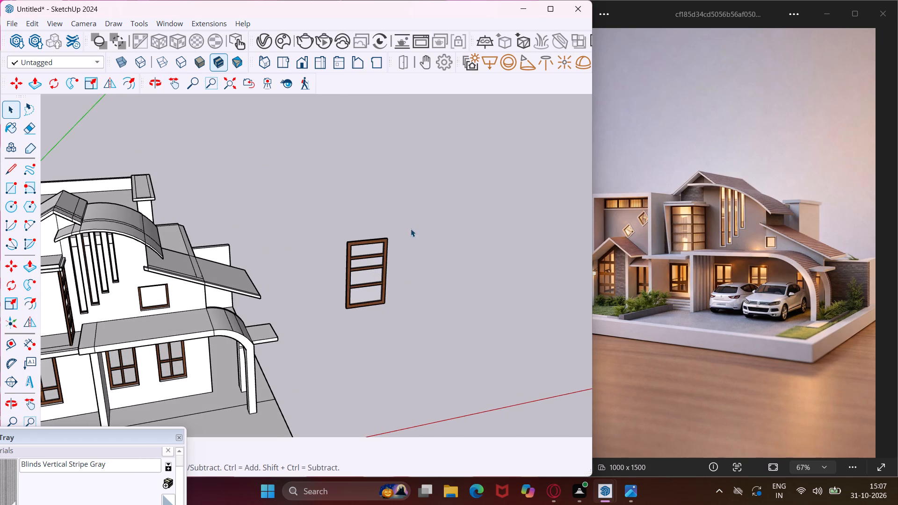
left_click_drag(411, 222, 340, 332)
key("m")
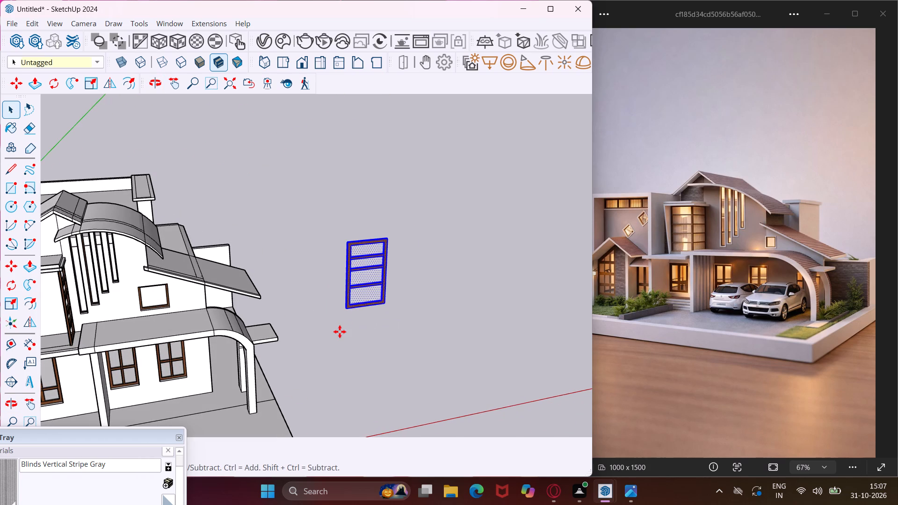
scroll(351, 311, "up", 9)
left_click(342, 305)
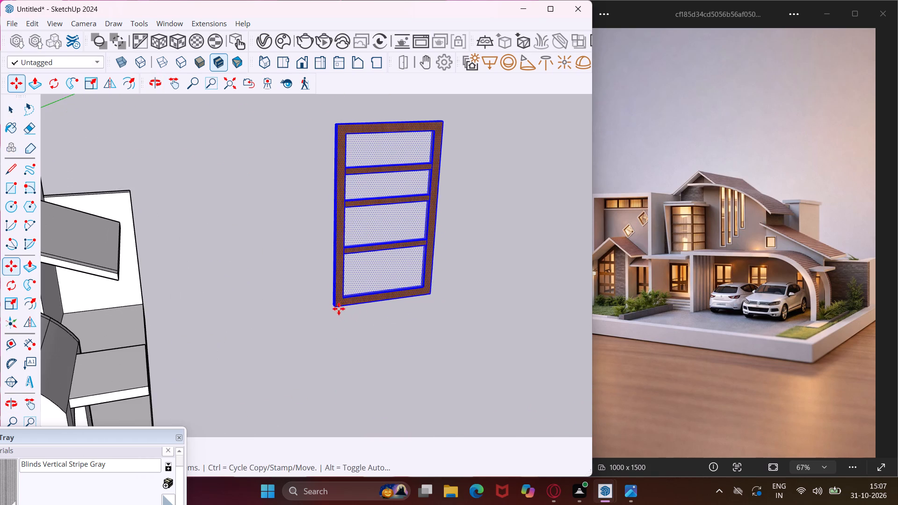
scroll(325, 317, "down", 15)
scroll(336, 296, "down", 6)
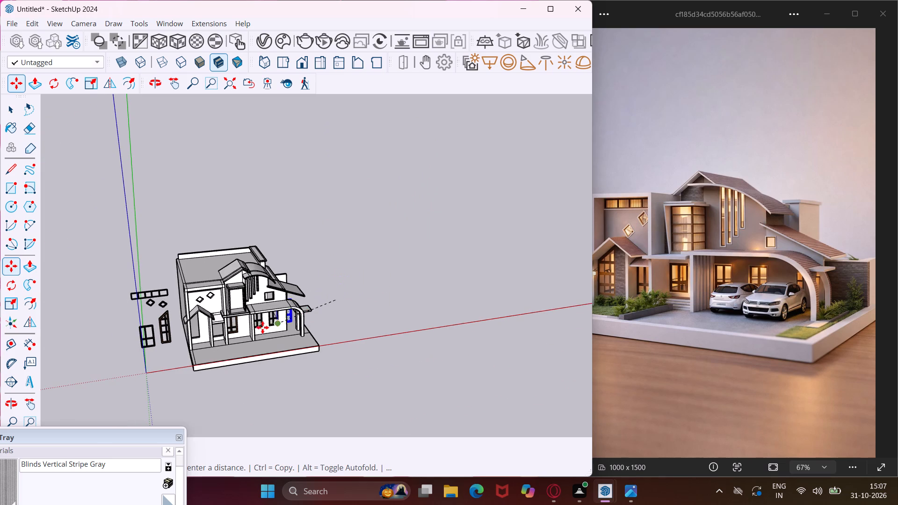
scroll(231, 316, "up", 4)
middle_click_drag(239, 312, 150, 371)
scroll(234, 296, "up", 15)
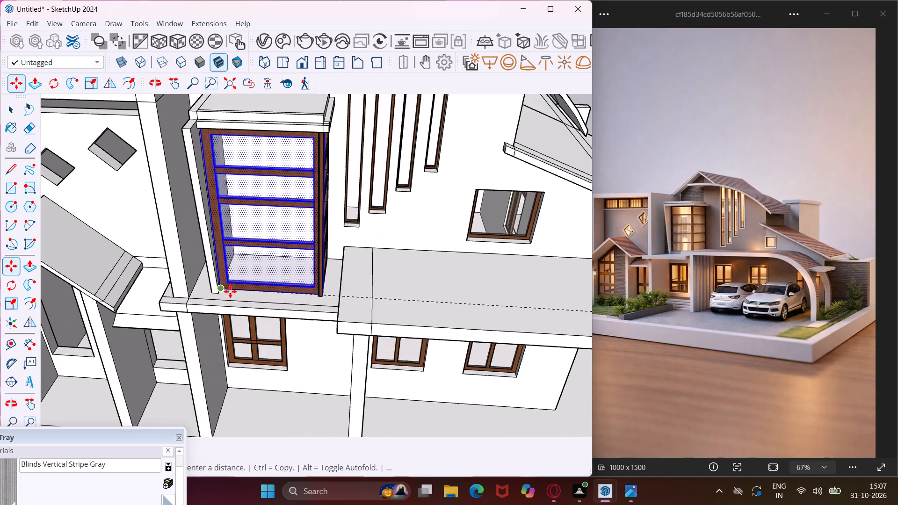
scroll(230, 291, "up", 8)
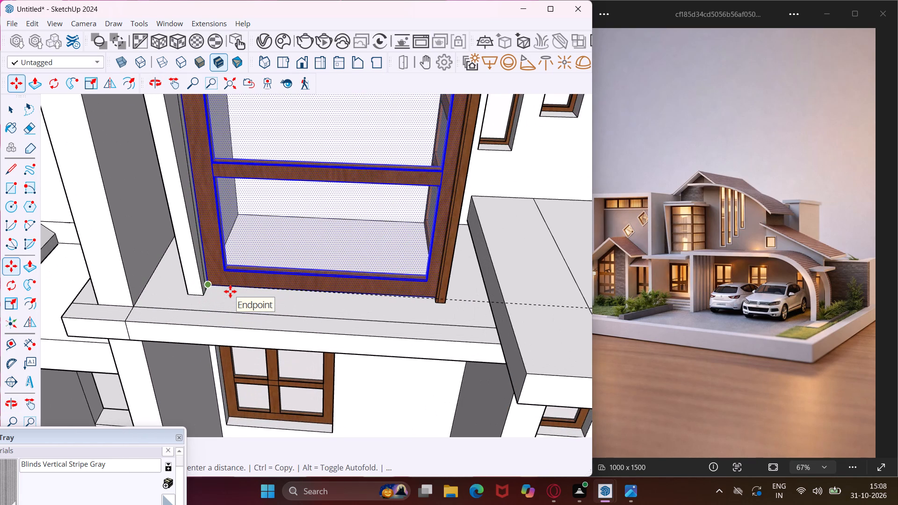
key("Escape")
Move the selected tall window with horizontal bars by its bottom corner into the projecting bay's front opening, snapping to the side window's bottom frame corner.
scroll(130, 227, "down", 20)
scroll(130, 227, "down", 1)
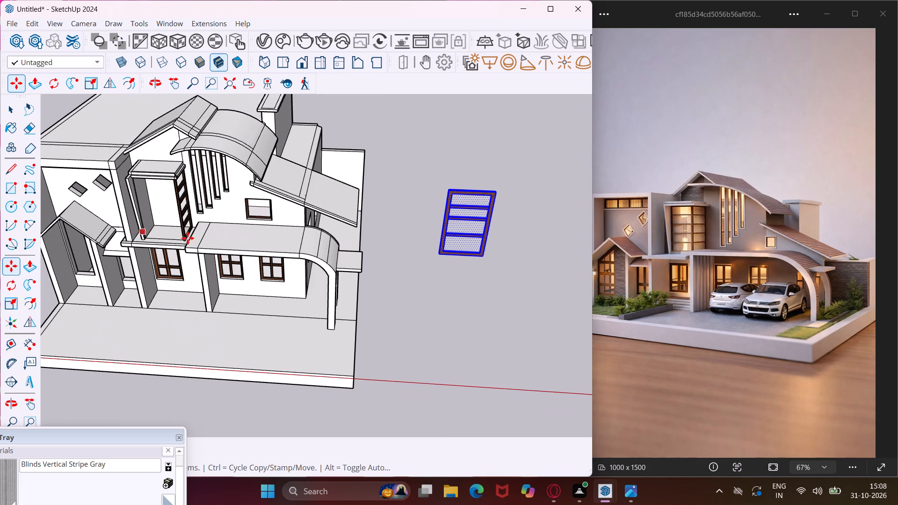
middle_click_drag(485, 260, 469, 260)
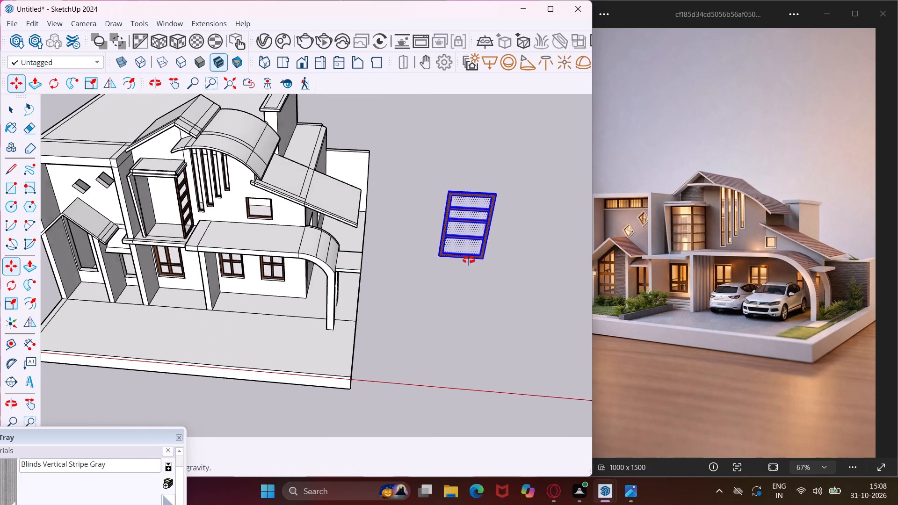
middle_click_drag(469, 260, 188, 186)
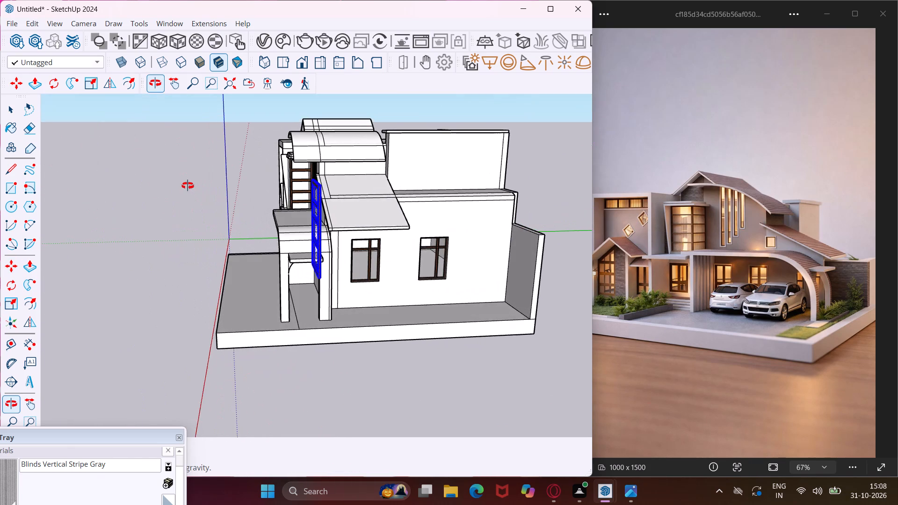
middle_click_drag(188, 186, 430, 215)
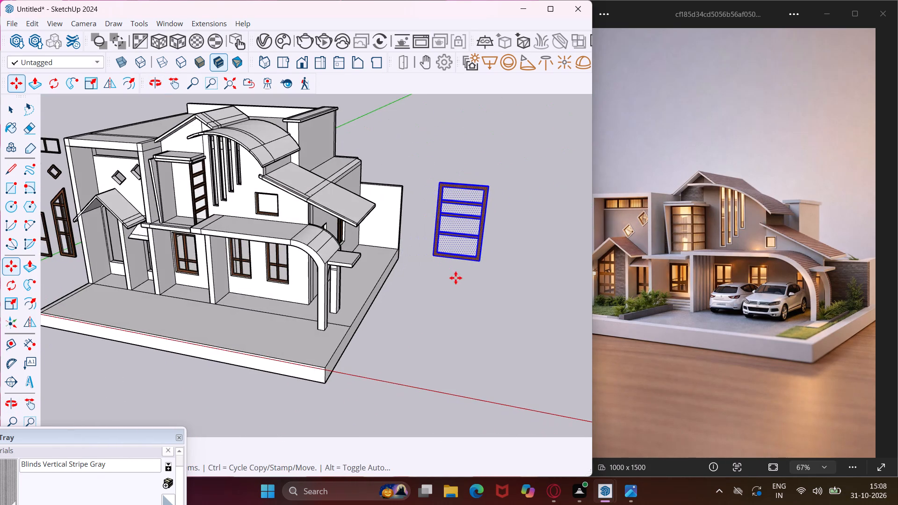
scroll(474, 271, "up", 8)
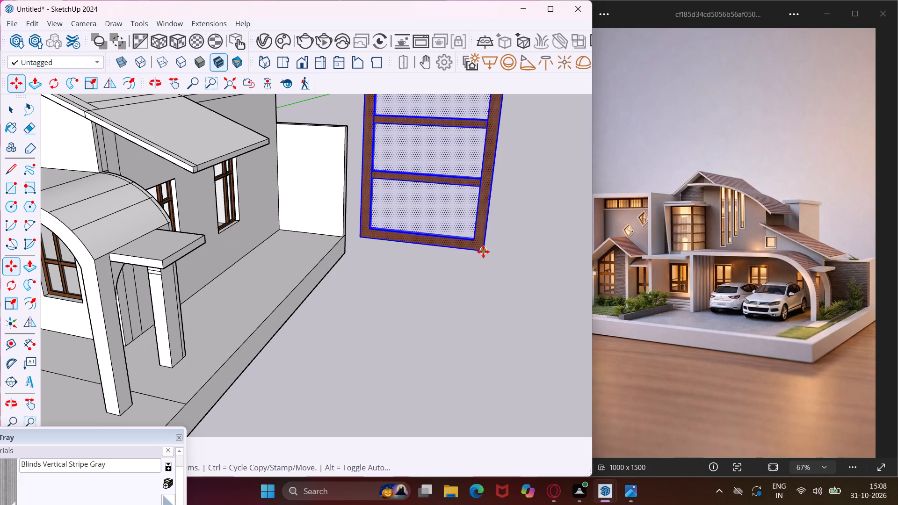
left_click(483, 252)
scroll(413, 239, "down", 10)
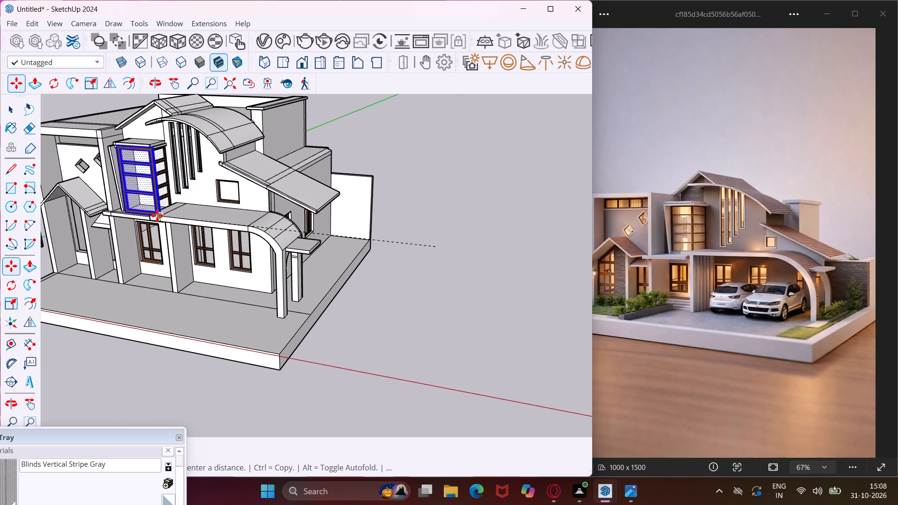
scroll(157, 216, "up", 8)
middle_click_drag(150, 210, 319, 260)
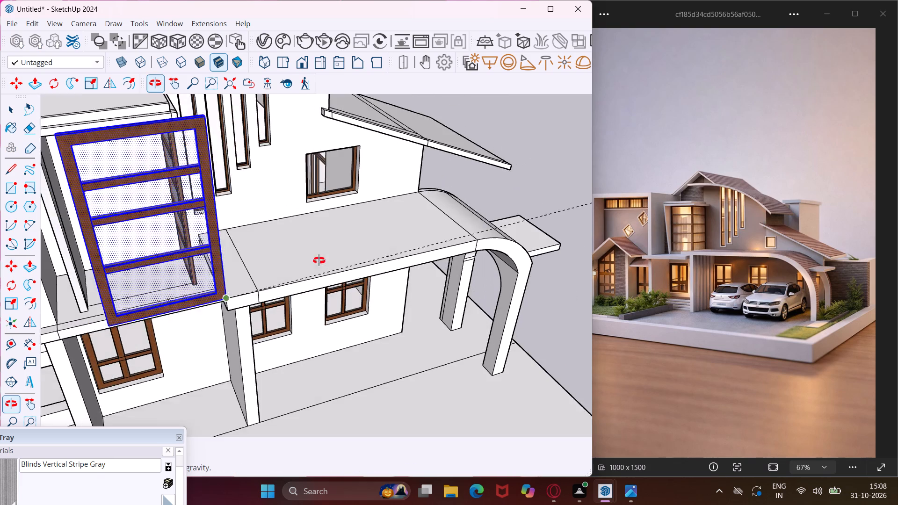
middle_click_drag(319, 260, 316, 258)
scroll(201, 286, "up", 6)
scroll(202, 287, "down", 5)
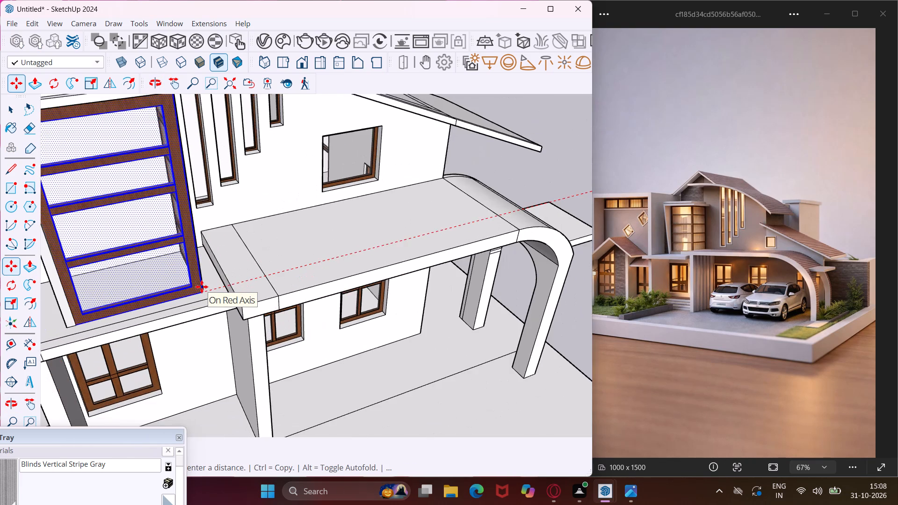
middle_click_drag(202, 287, 80, 272)
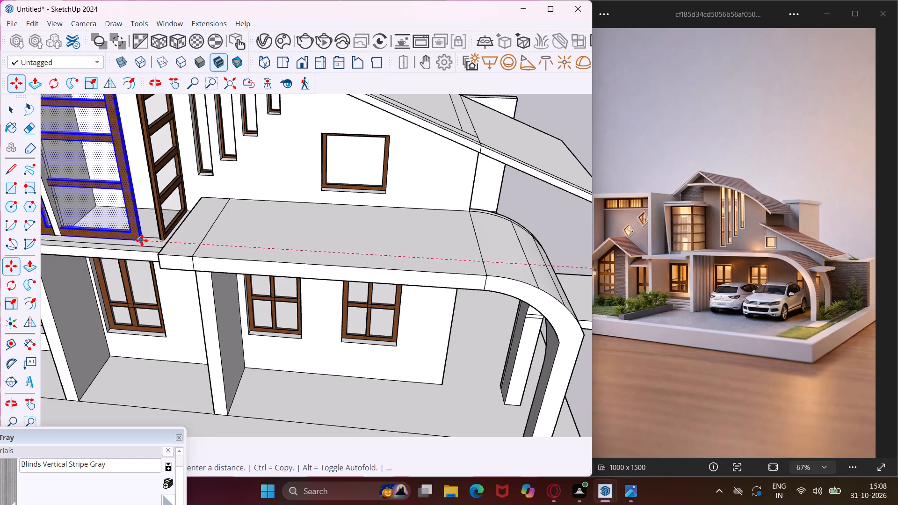
scroll(164, 240, "up", 13)
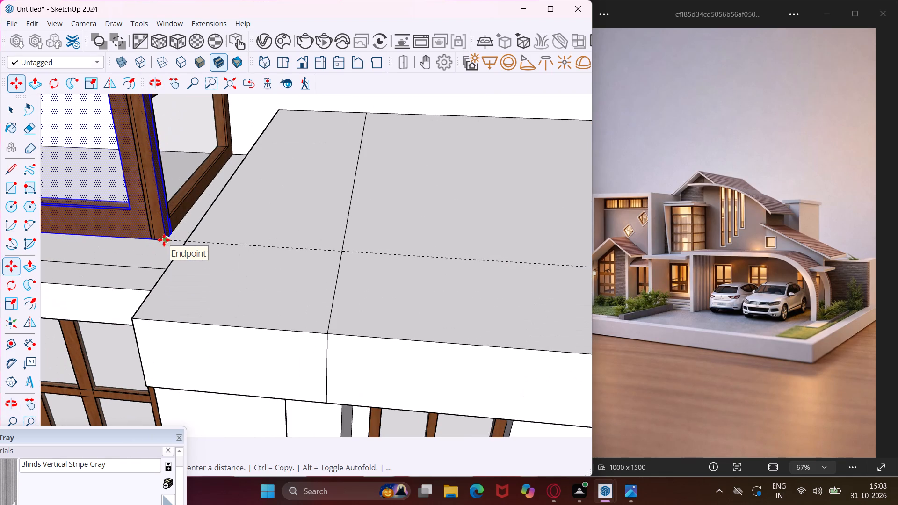
left_click(164, 240)
scroll(177, 212, "down", 6)
middle_click_drag(177, 212, 247, 204)
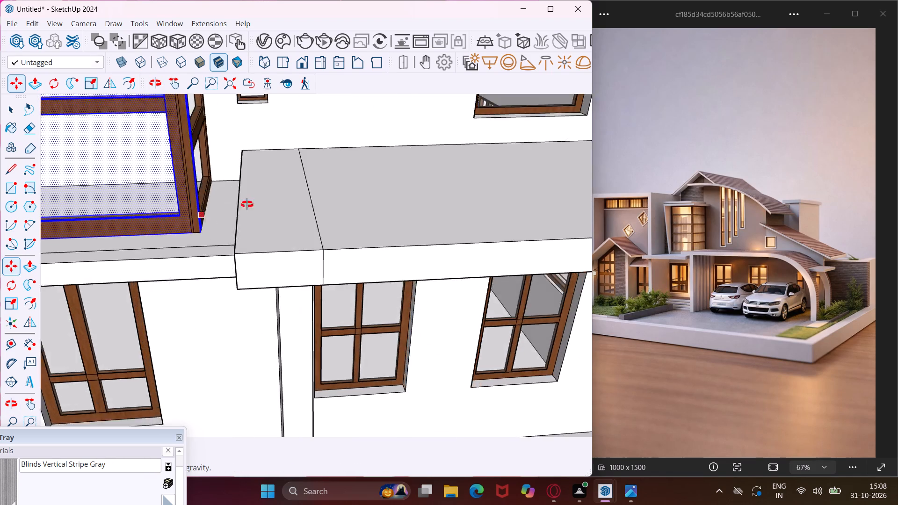
middle_click_drag(247, 204, 381, 217)
scroll(359, 222, "down", 9)
middle_click_drag(355, 231, 312, 217)
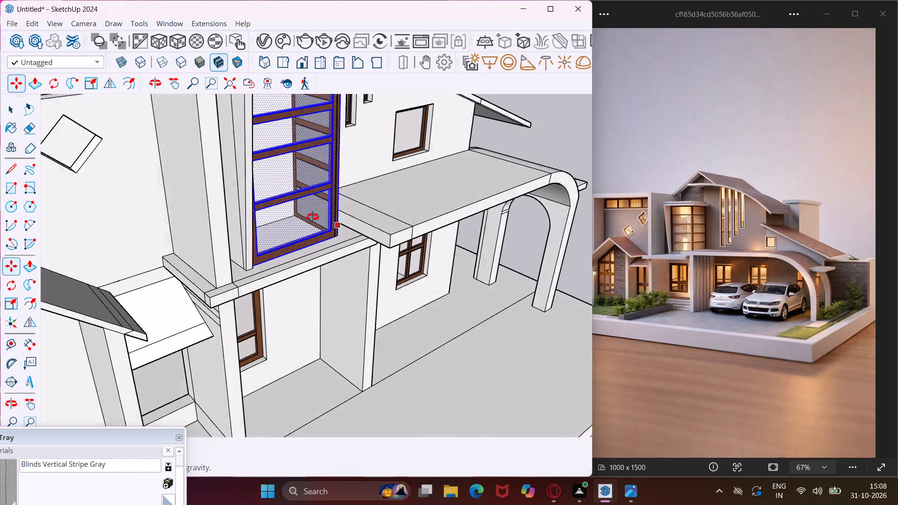
middle_click_drag(312, 217, 286, 214)
scroll(286, 214, "down", 7)
key("Escape")
key("space")
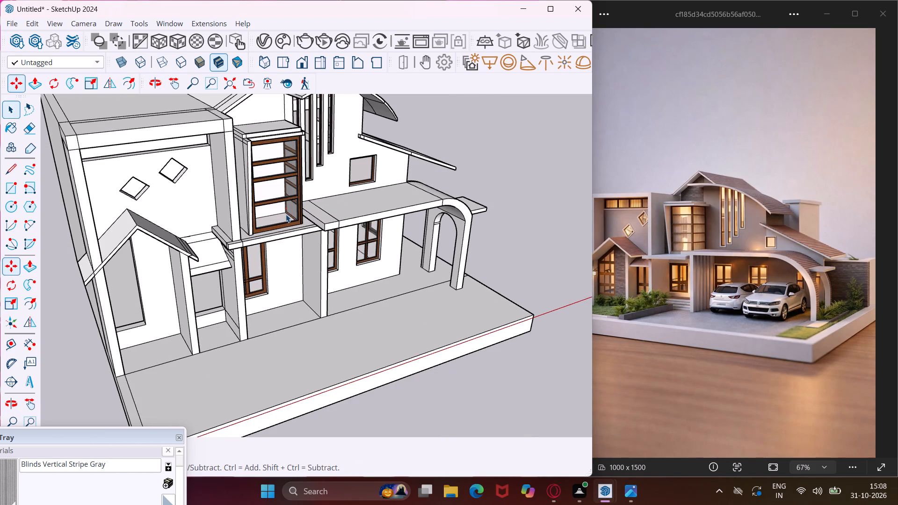
Move the detached four-pane window by its bottom corner into the ground-floor opening under the small canopy beside the gabled porch, snapping to the inner sill corner.
scroll(286, 214, "down", 1)
scroll(301, 146, "up", 11)
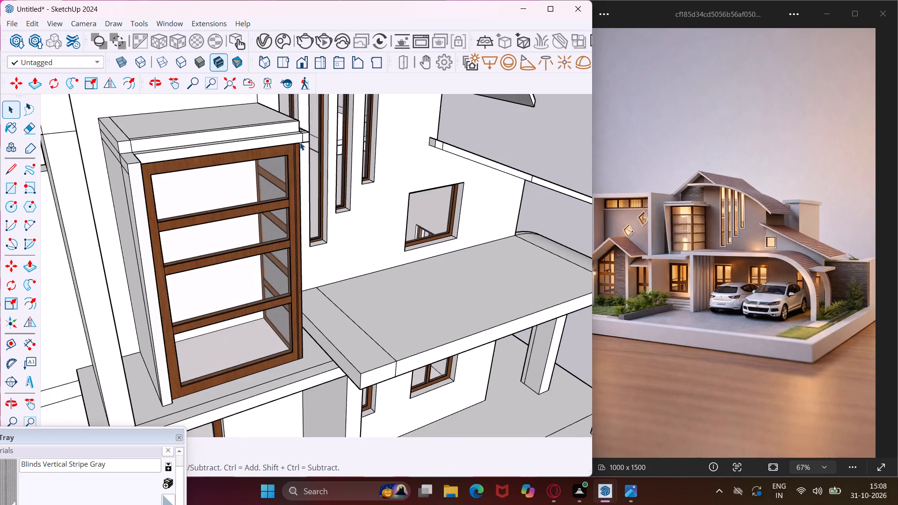
middle_click_drag(290, 143, 244, 109)
scroll(244, 109, "down", 6)
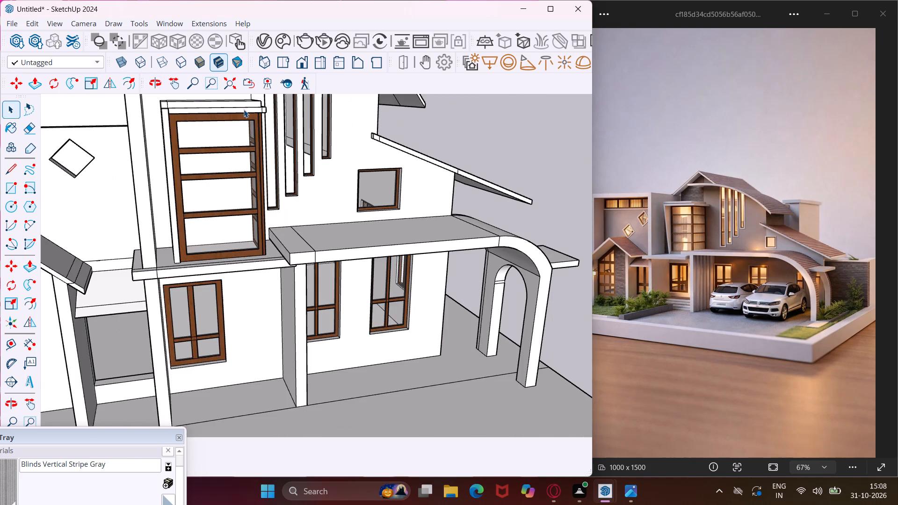
scroll(244, 109, "down", 5)
middle_click_drag(244, 109, 369, 171)
scroll(369, 171, "down", 6)
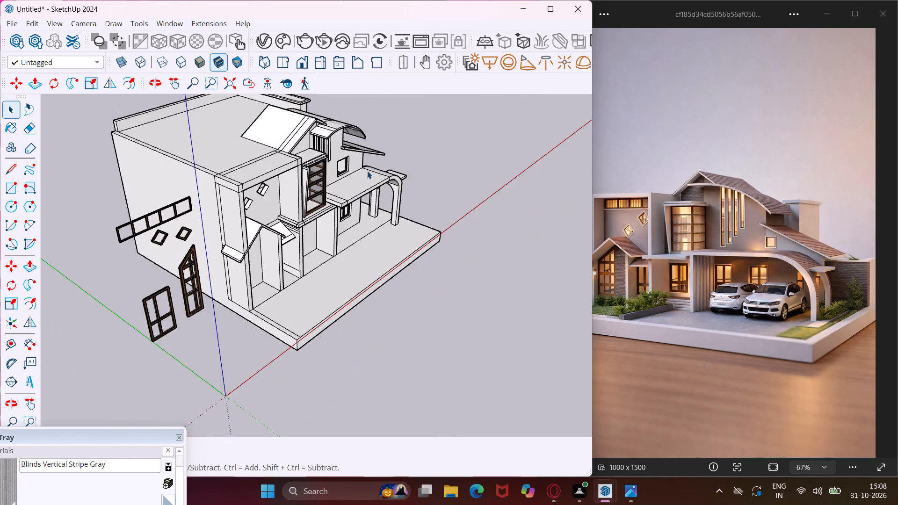
scroll(362, 169, "down", 4)
middle_click_drag(250, 236, 74, 222)
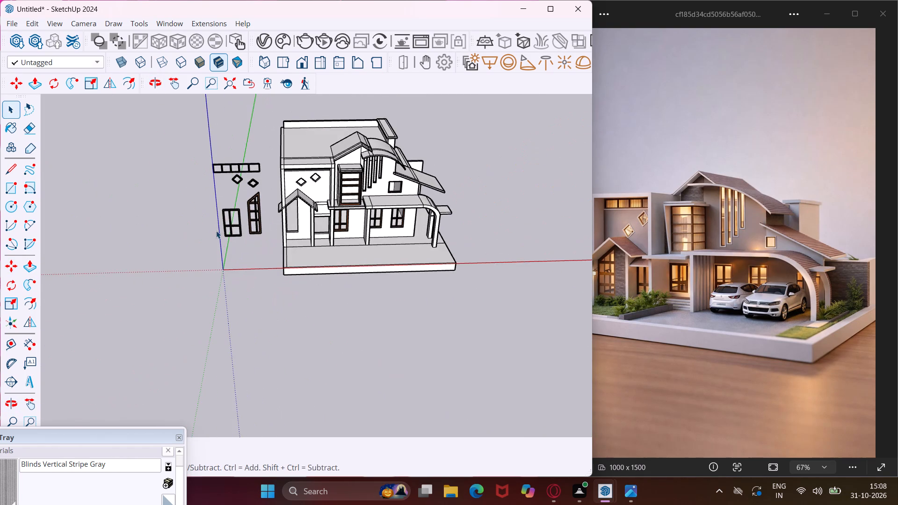
scroll(242, 173, "up", 10)
middle_click_drag(246, 153, 253, 99)
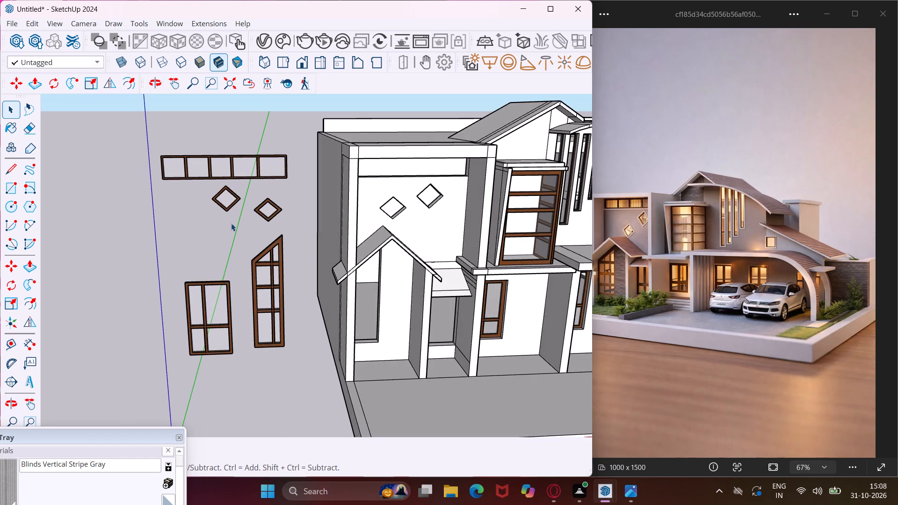
scroll(220, 350, "up", 2)
left_click_drag(245, 252, 190, 359)
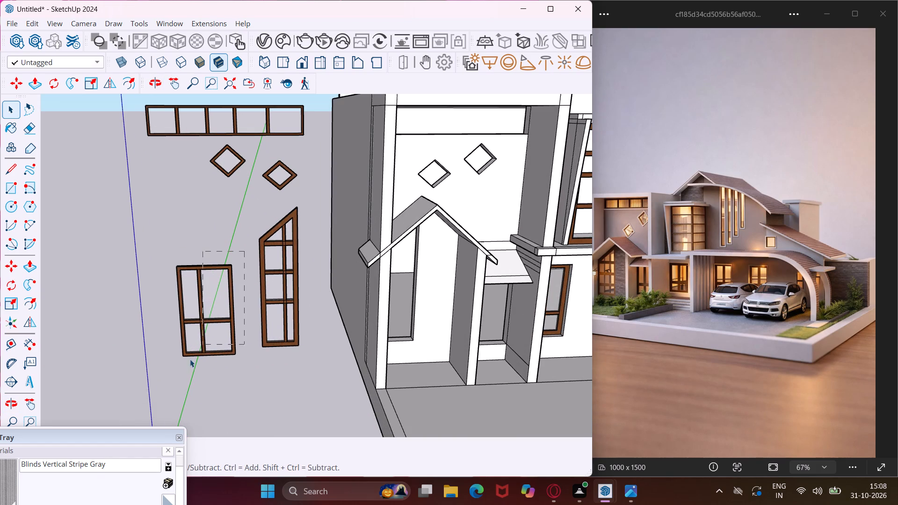
left_click_drag(190, 359, 158, 388)
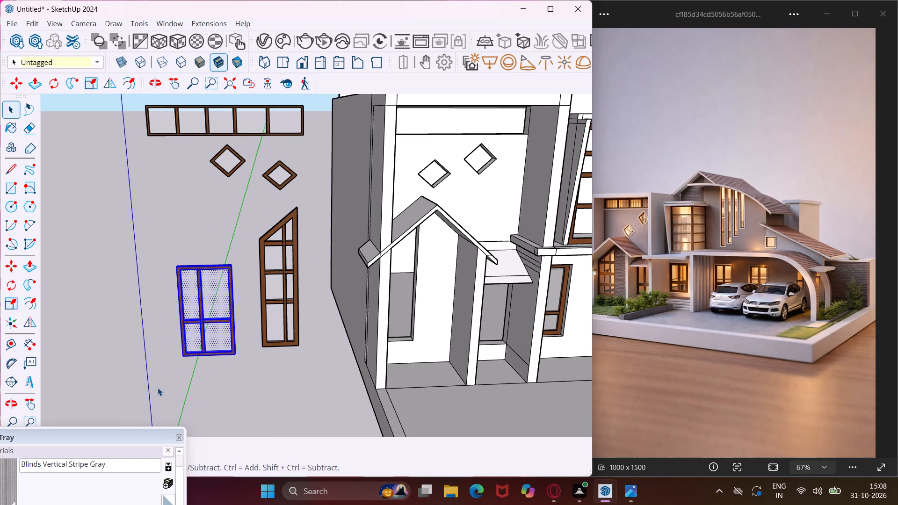
key("m")
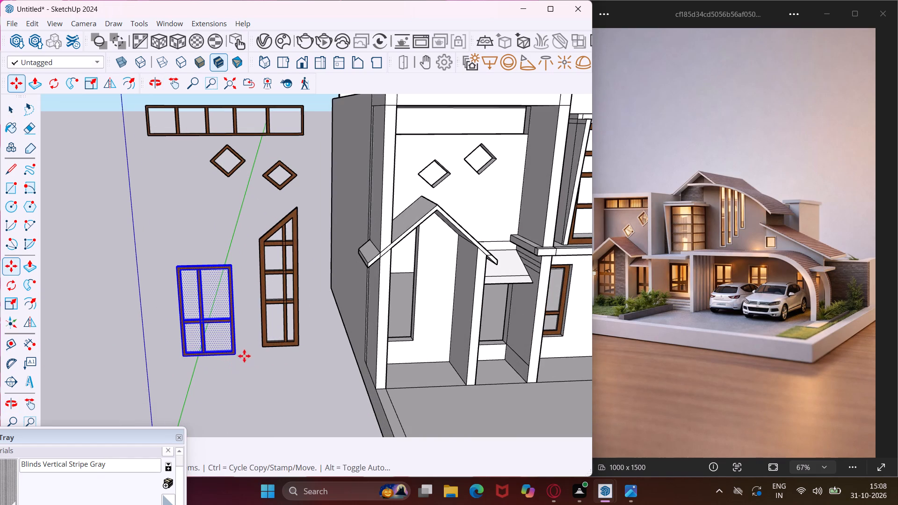
scroll(238, 353, "up", 3)
left_click(232, 355)
scroll(214, 361, "down", 5)
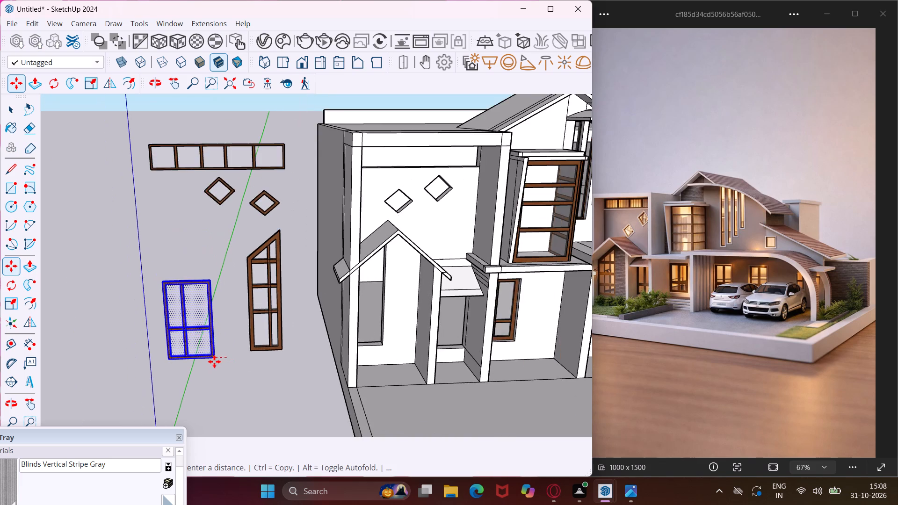
scroll(215, 362, "down", 3)
scroll(407, 351, "up", 6)
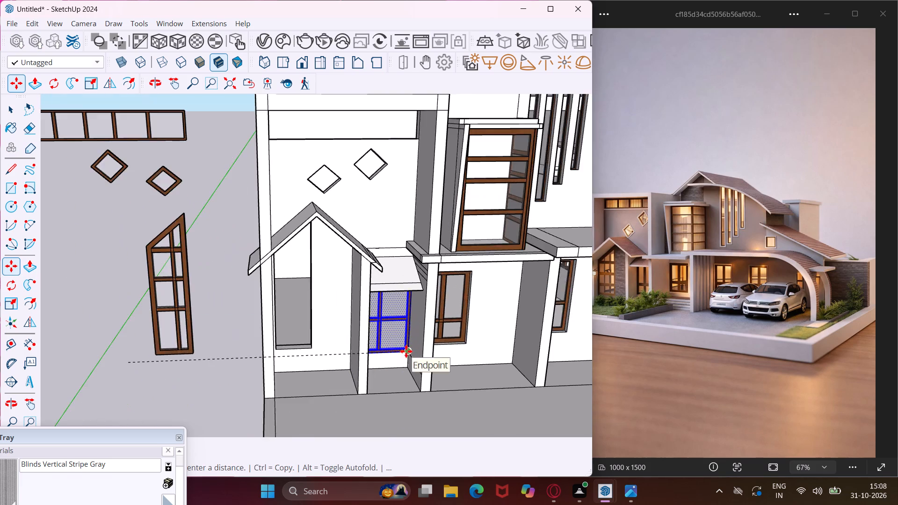
scroll(406, 351, "up", 18)
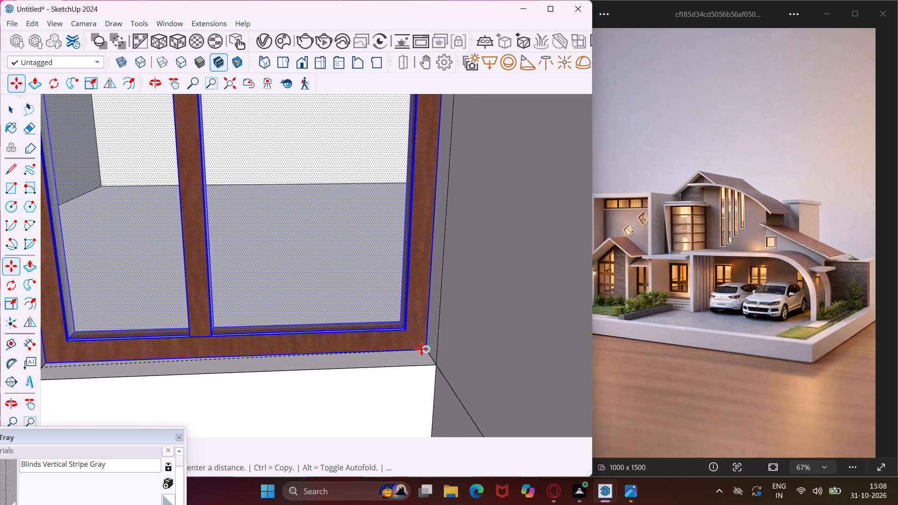
left_click(422, 349)
scroll(421, 349, "down", 12)
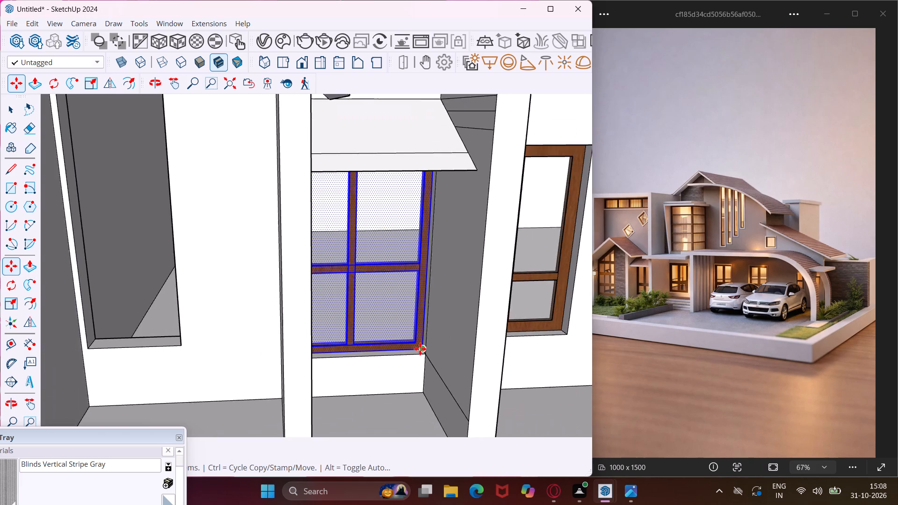
scroll(417, 347, "down", 11)
key("Escape")
key("space")
Move the detached slanted-top window by its bottom corner into the tall opening under the gabled porch roof, aligning it with the inner sill corner.
scroll(188, 345, "up", 4)
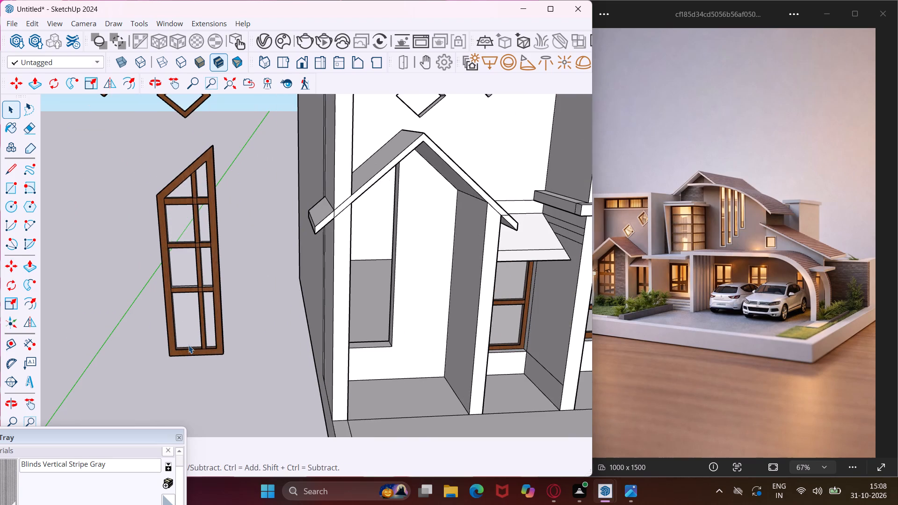
left_click_drag(242, 130, 136, 319)
left_click_drag(136, 319, 127, 397)
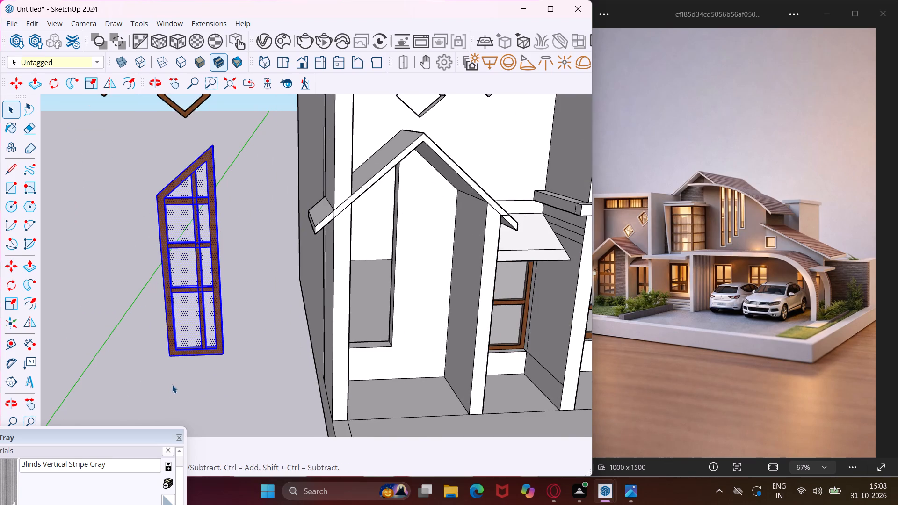
key("m")
scroll(229, 348, "up", 3)
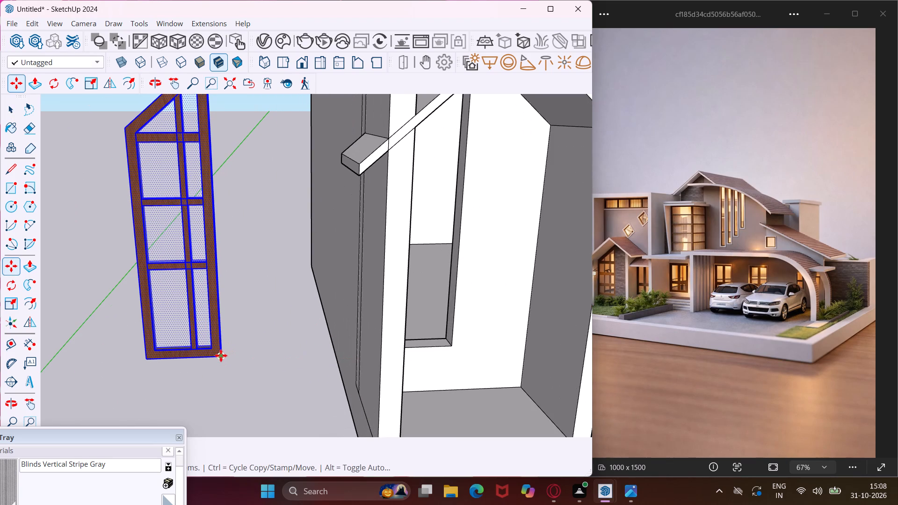
left_click_drag(220, 356, 215, 357)
scroll(450, 344, "up", 8)
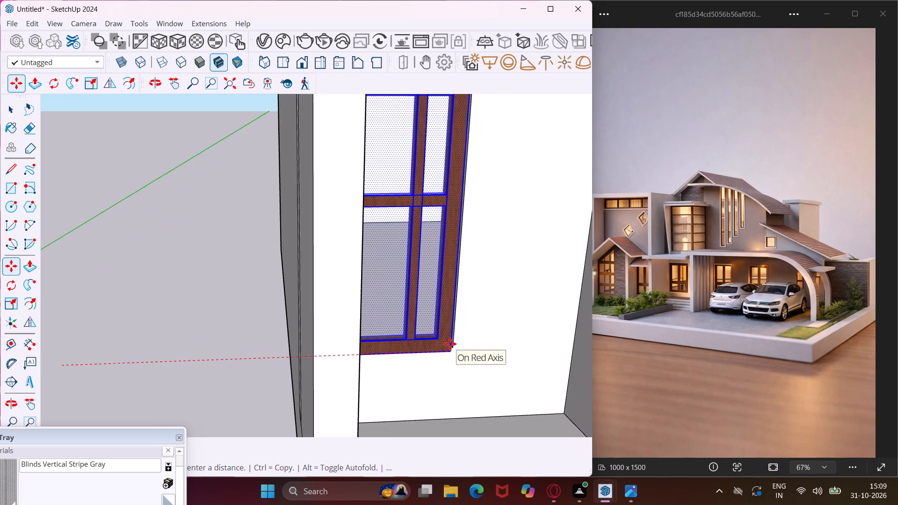
scroll(450, 344, "up", 2)
left_click(449, 341)
scroll(424, 375, "down", 3)
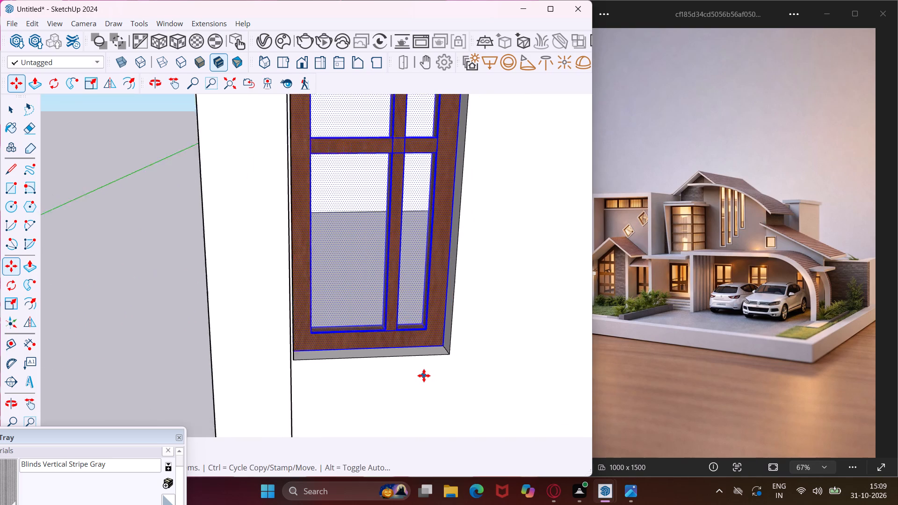
scroll(424, 375, "down", 16)
key("Escape")
key("space")
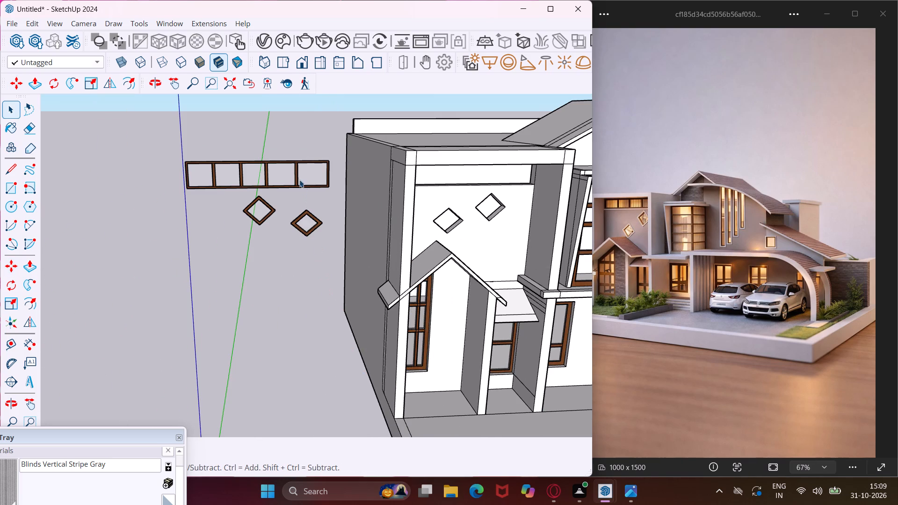
Select the detached diamond window nearer the house, including its frame and glass.
scroll(283, 193, "up", 4)
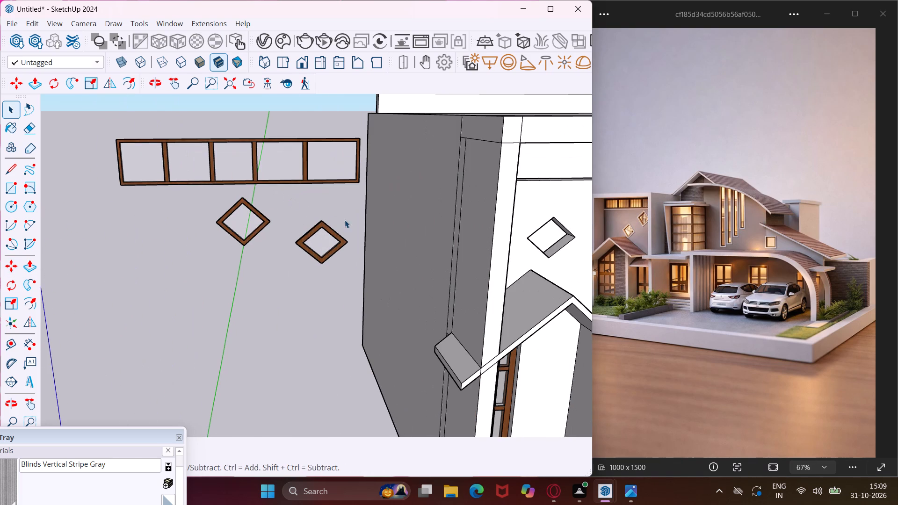
middle_click_drag(348, 215, 321, 204)
scroll(341, 219, "up", 4)
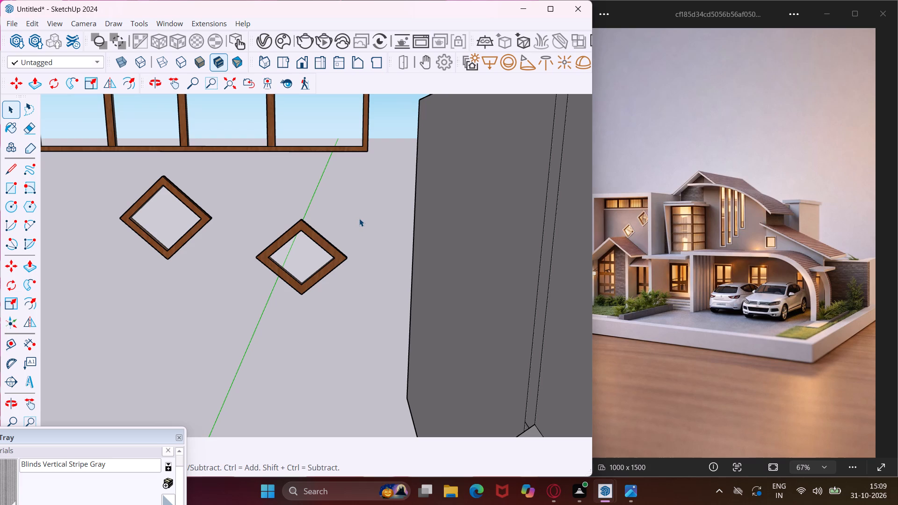
left_click_drag(359, 218, 249, 315)
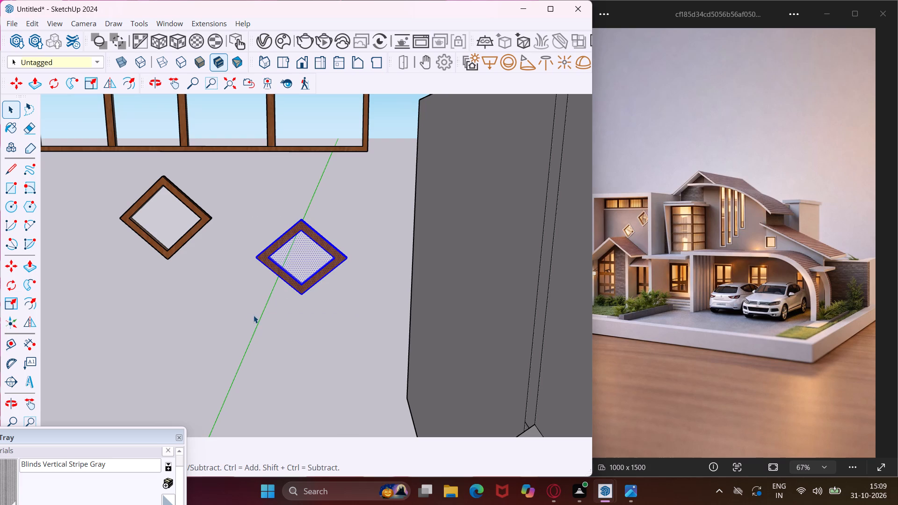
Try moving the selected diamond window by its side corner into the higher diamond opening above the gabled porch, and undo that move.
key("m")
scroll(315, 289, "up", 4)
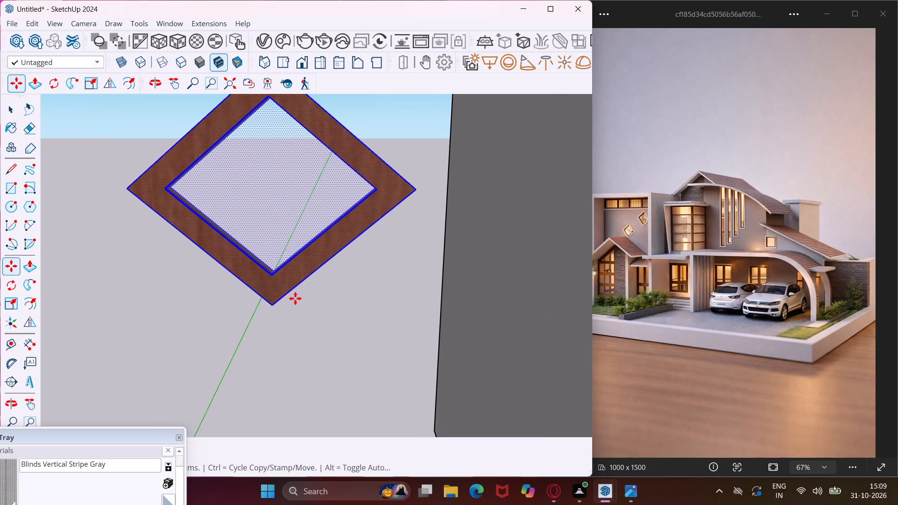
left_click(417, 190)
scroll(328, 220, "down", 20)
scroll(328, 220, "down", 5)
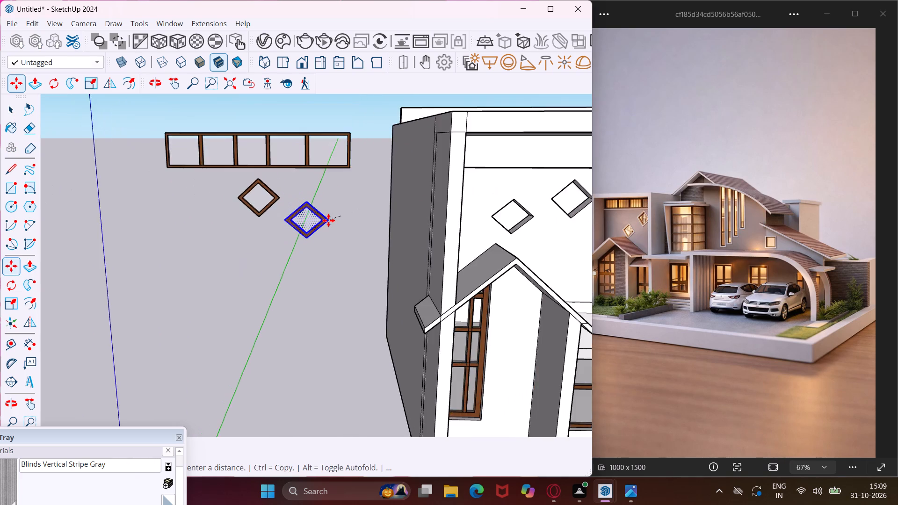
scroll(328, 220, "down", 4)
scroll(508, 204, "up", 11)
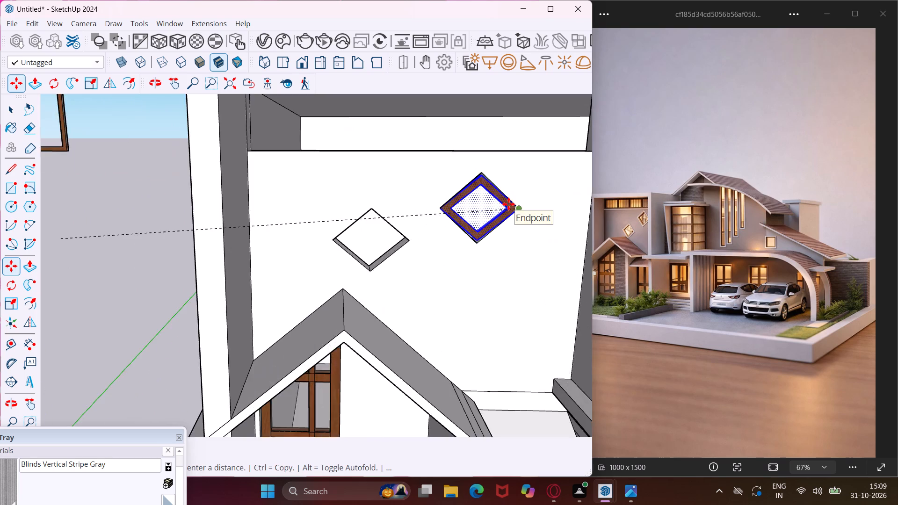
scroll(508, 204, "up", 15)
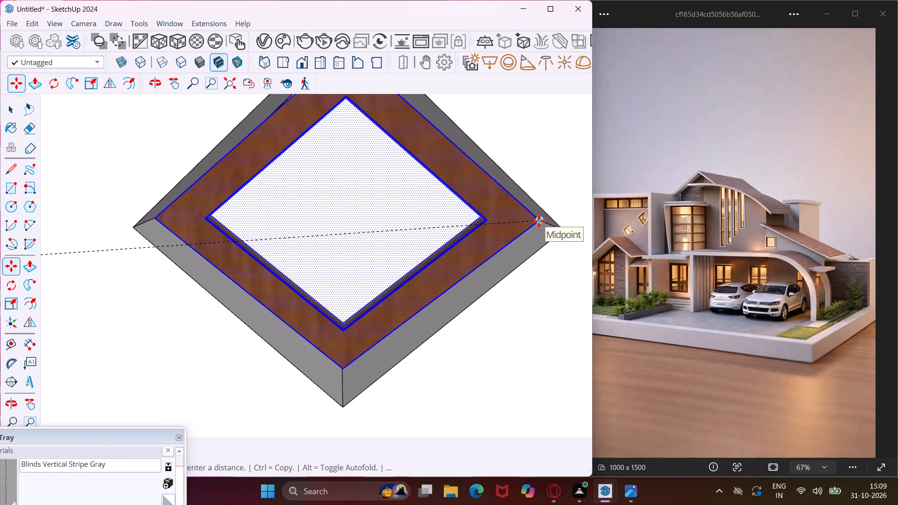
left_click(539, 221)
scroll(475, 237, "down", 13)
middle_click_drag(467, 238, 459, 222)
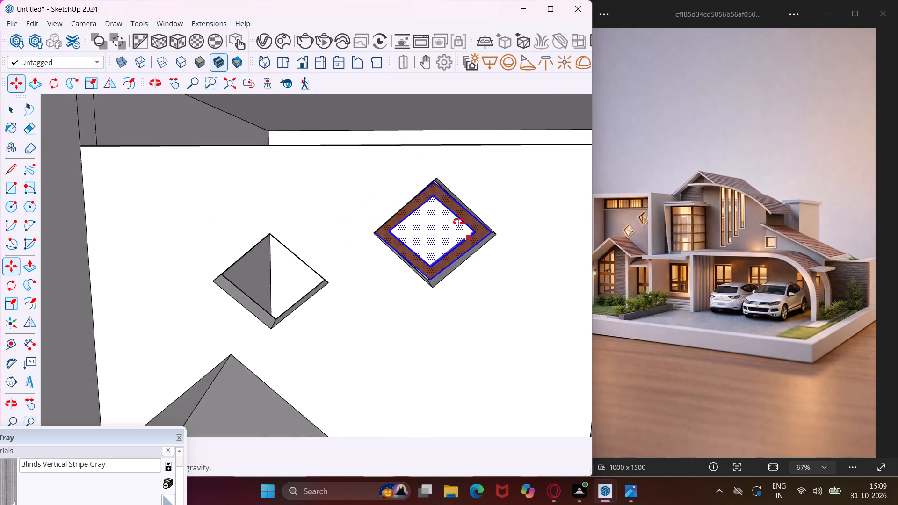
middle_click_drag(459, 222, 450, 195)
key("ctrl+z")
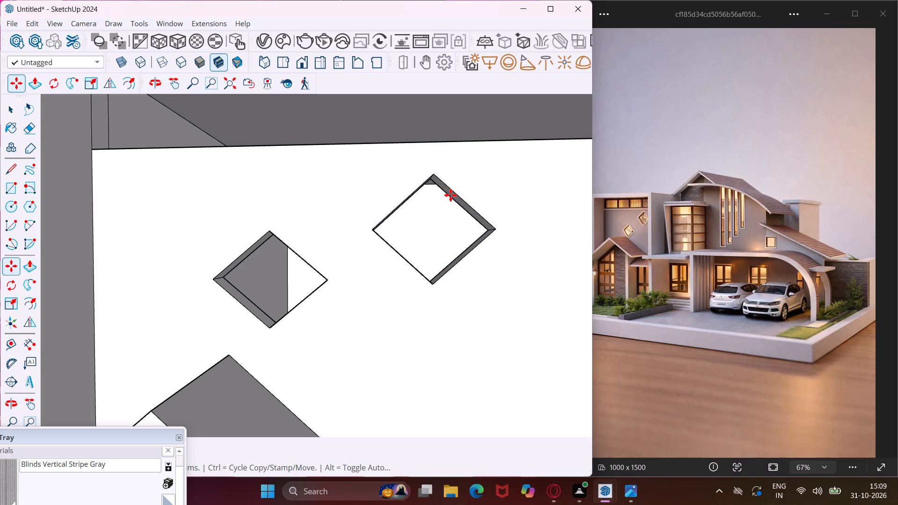
Move the selected diamond window by its side corner into the lower diamond opening above the gabled porch, snapping to the opening's side-corner edge.
scroll(450, 195, "down", 9)
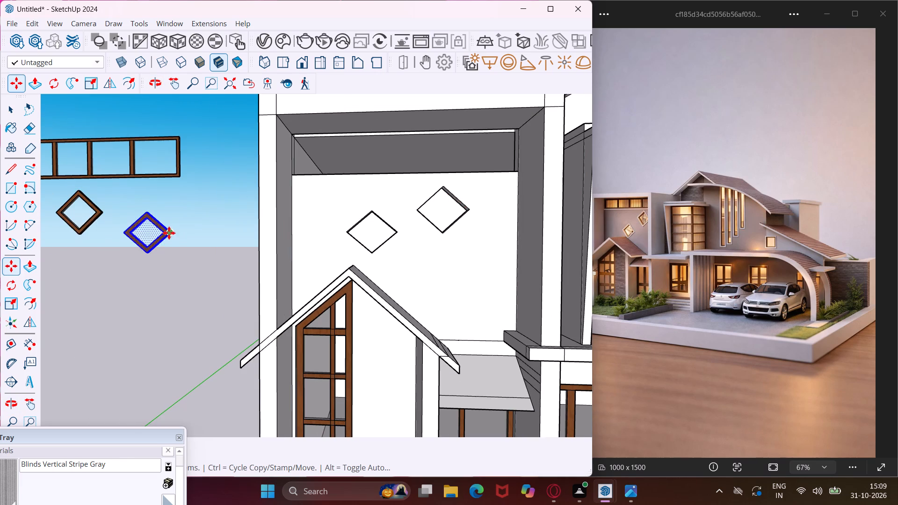
scroll(169, 232, "up", 14)
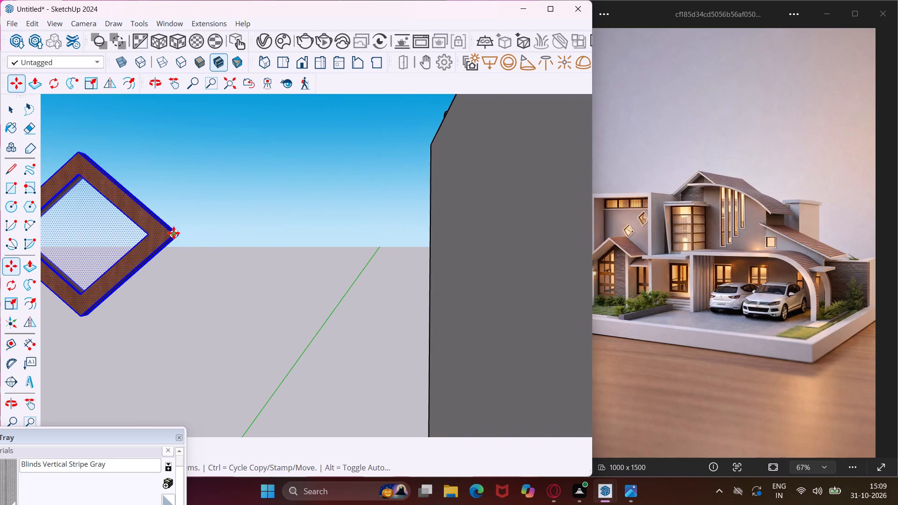
left_click(174, 233)
scroll(186, 266, "down", 12)
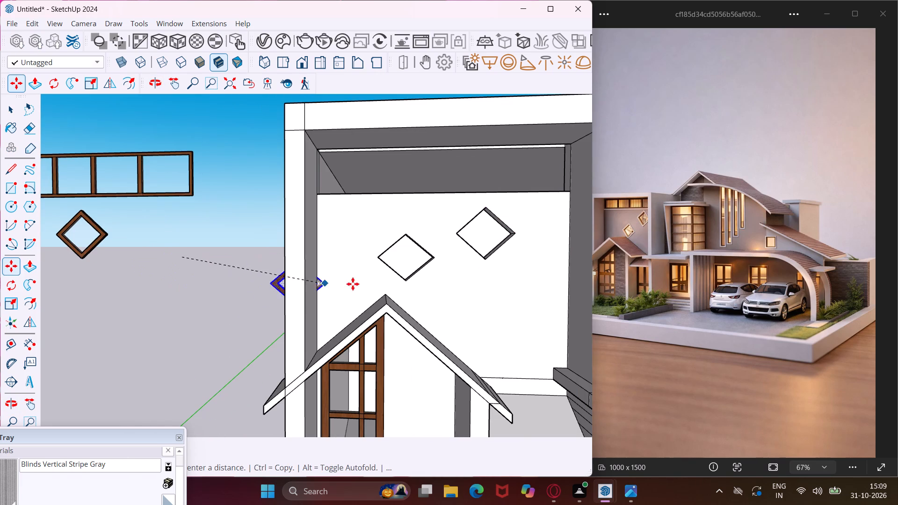
scroll(430, 257, "up", 8)
middle_click_drag(430, 257, 477, 287)
scroll(430, 257, "up", 1)
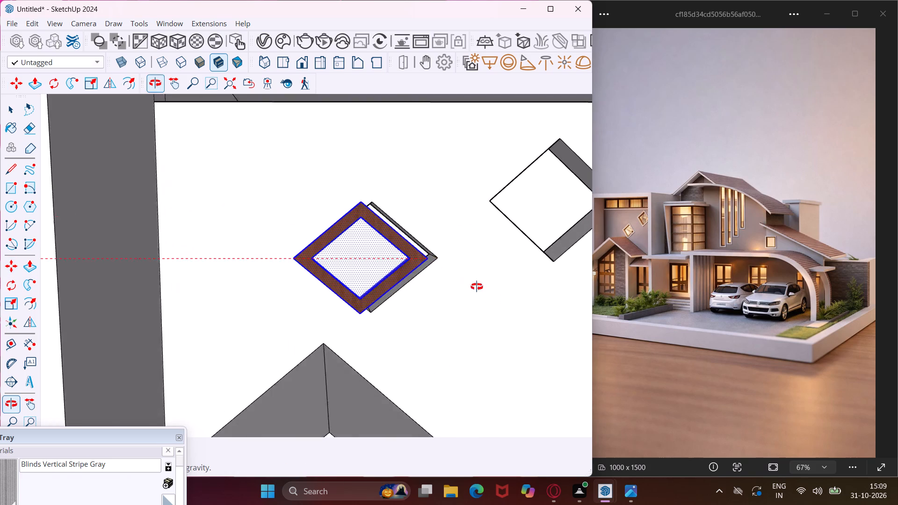
middle_click_drag(477, 287, 497, 301)
scroll(436, 253, "up", 15)
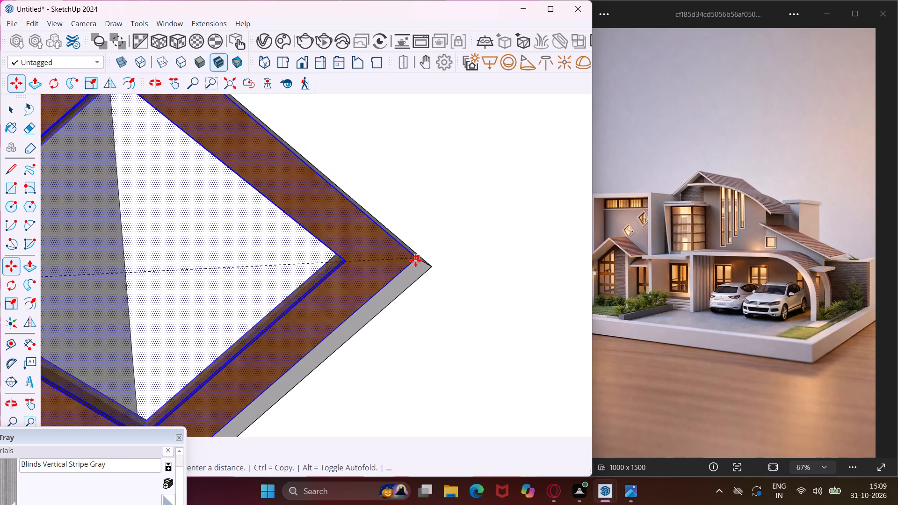
middle_click_drag(415, 260, 483, 252)
scroll(414, 260, "up", 5)
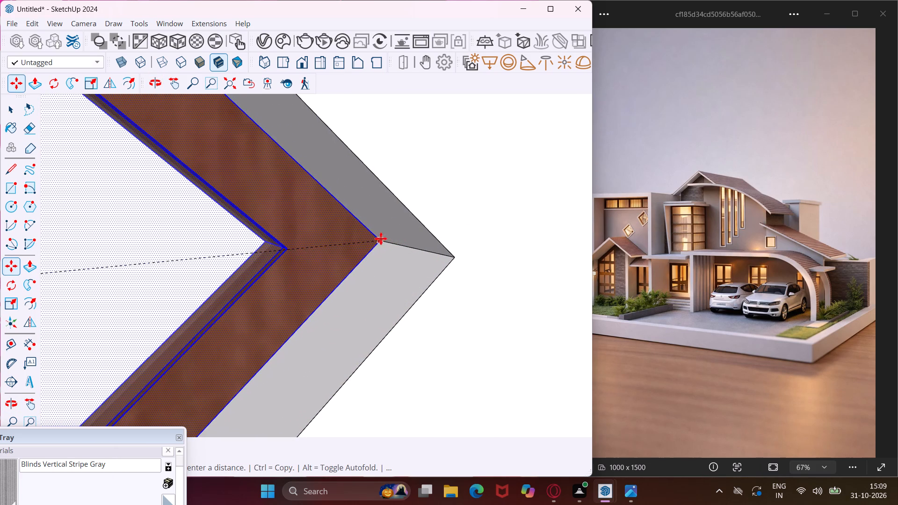
left_click(374, 238)
middle_click_drag(455, 288, 399, 274)
scroll(416, 210, "down", 20)
scroll(406, 224, "down", 6)
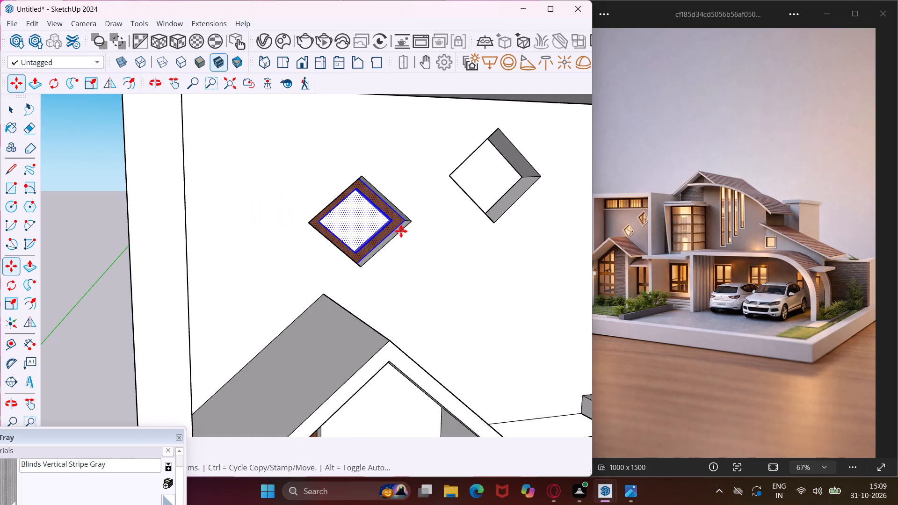
scroll(289, 195, "down", 13)
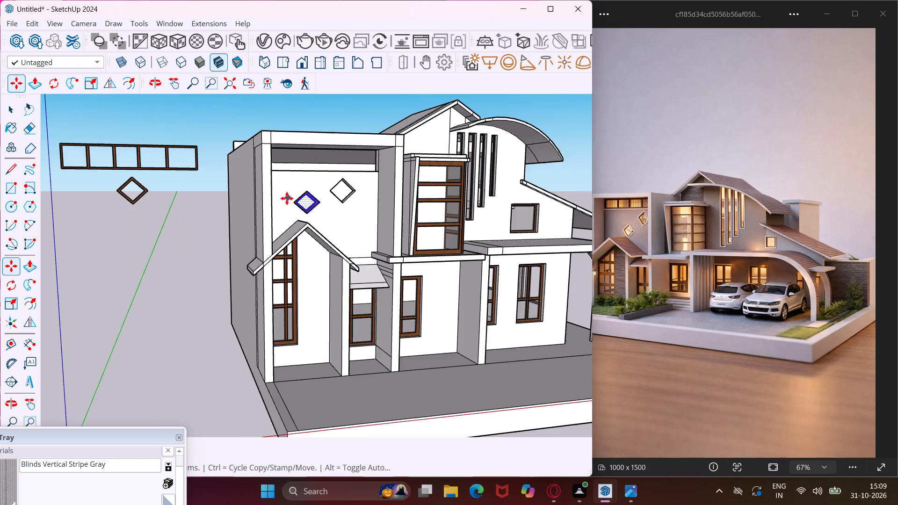
scroll(287, 198, "down", 6)
key("Escape")
key("space")
Move the remaining detached diamond window, frame and glass, by its side corner into the higher diamond opening, snapping partway along the opening's side-corner edge.
scroll(165, 175, "up", 10)
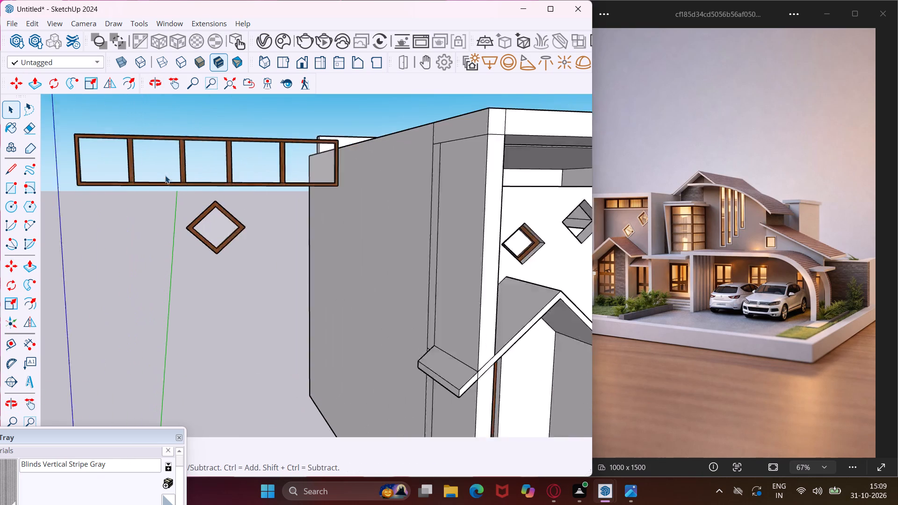
scroll(165, 175, "up", 6)
middle_click_drag(169, 177, 150, 143)
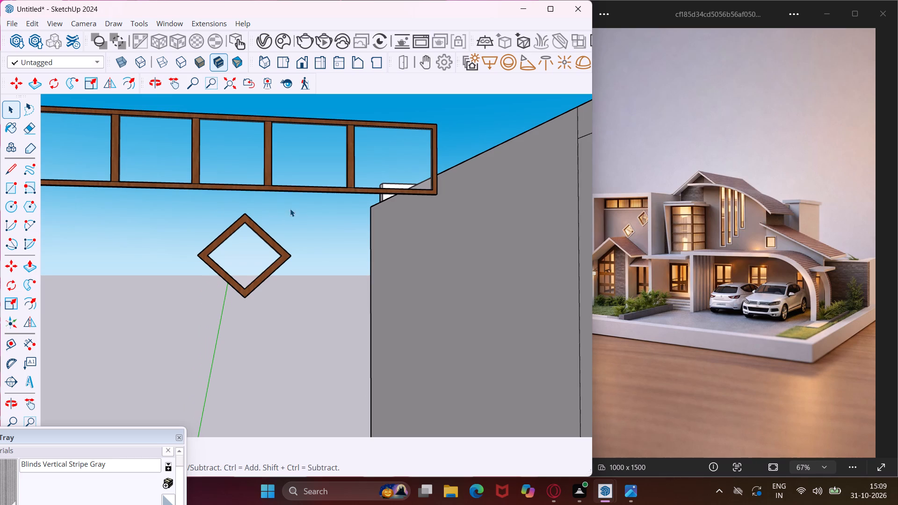
left_click_drag(325, 209, 177, 313)
key("m")
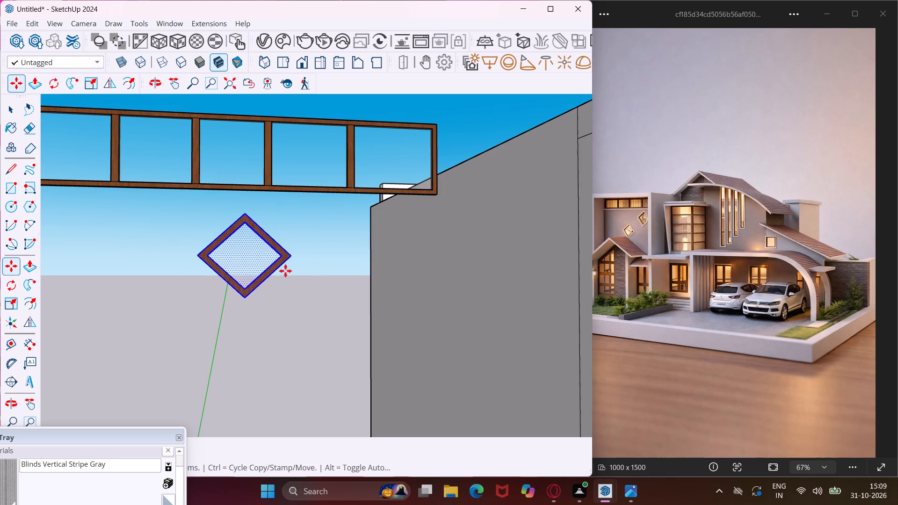
scroll(296, 253, "up", 4)
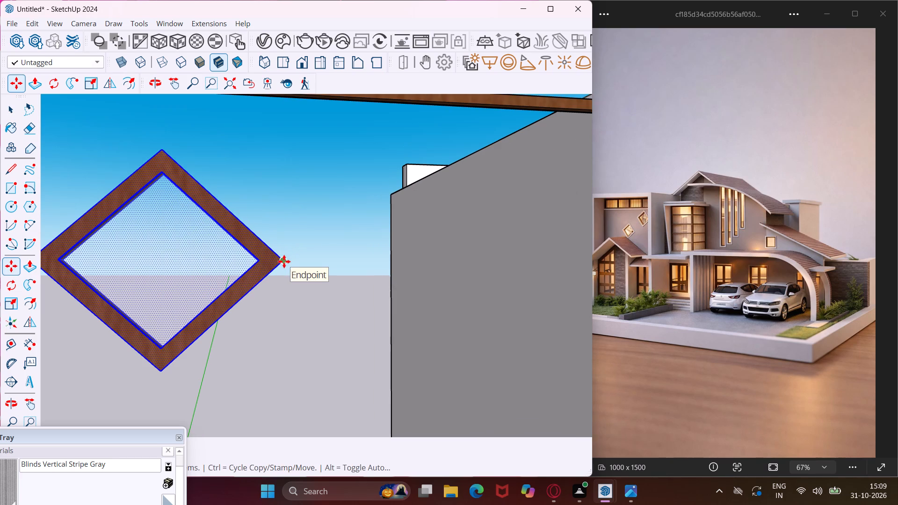
left_click(283, 261)
scroll(260, 289, "down", 16)
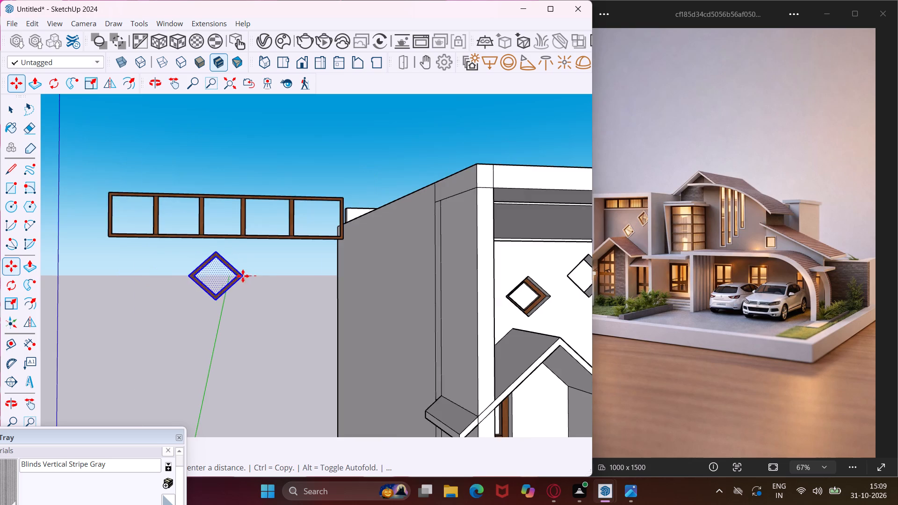
scroll(243, 276, "down", 4)
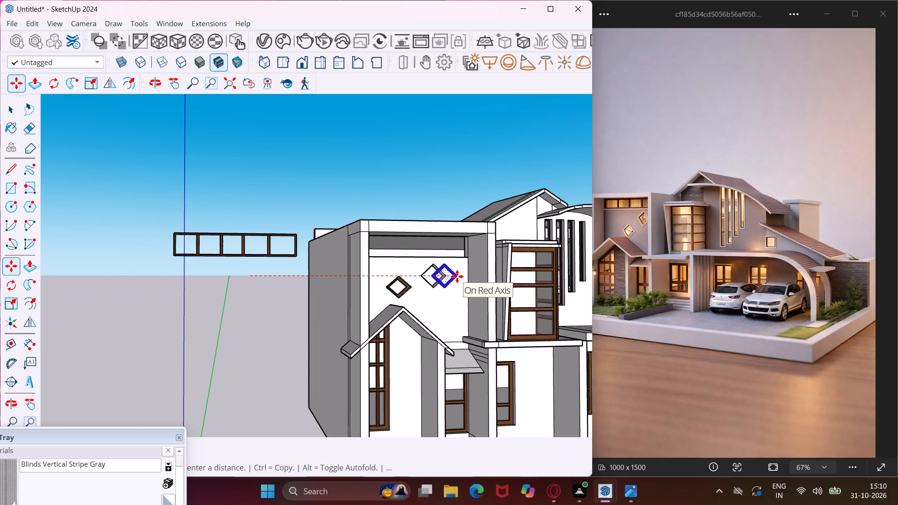
scroll(457, 276, "up", 15)
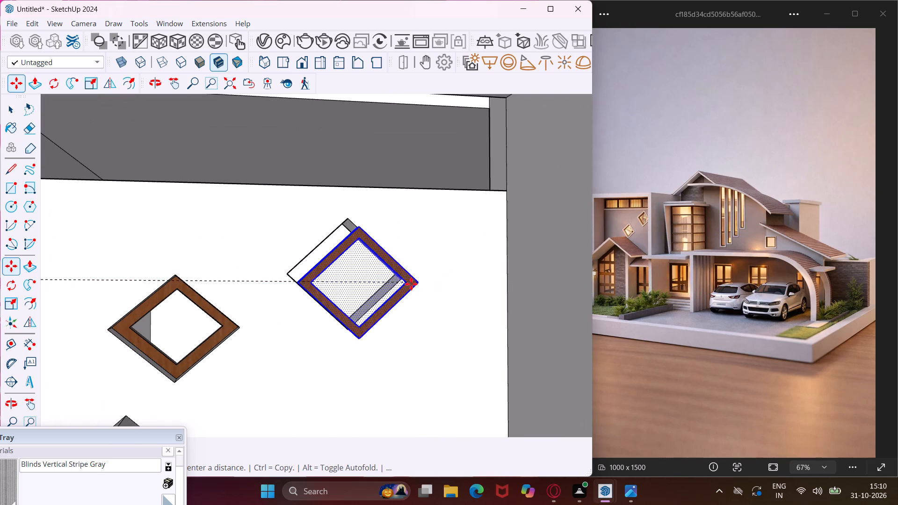
scroll(406, 279, "up", 20)
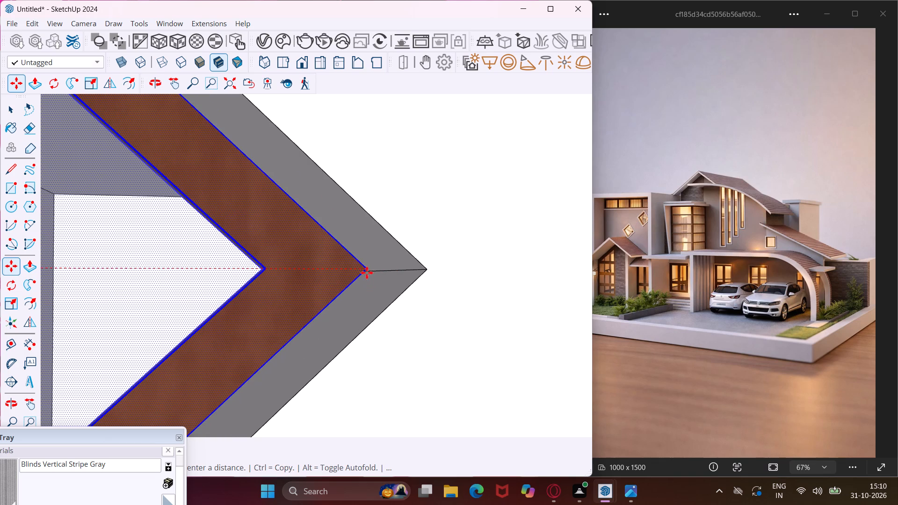
middle_click_drag(386, 271, 371, 326)
scroll(378, 289, "up", 4)
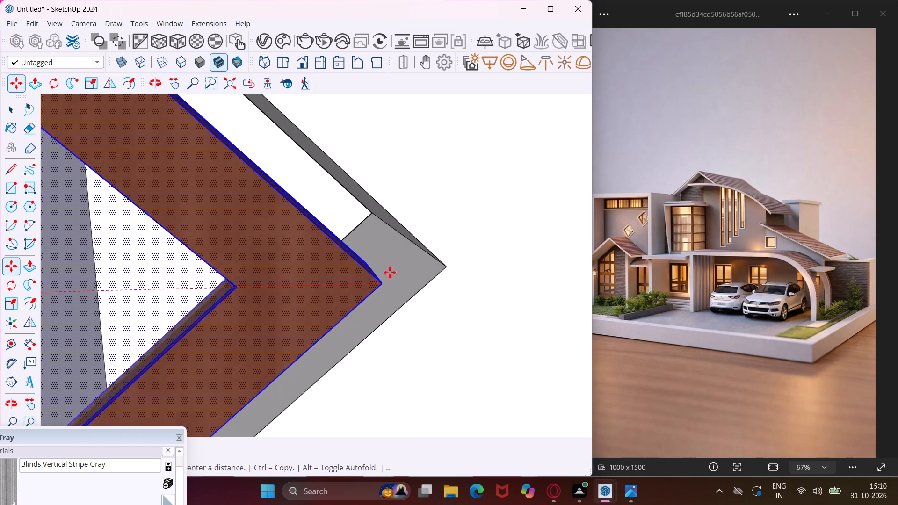
middle_click_drag(421, 222, 521, 154)
scroll(382, 254, "up", 5)
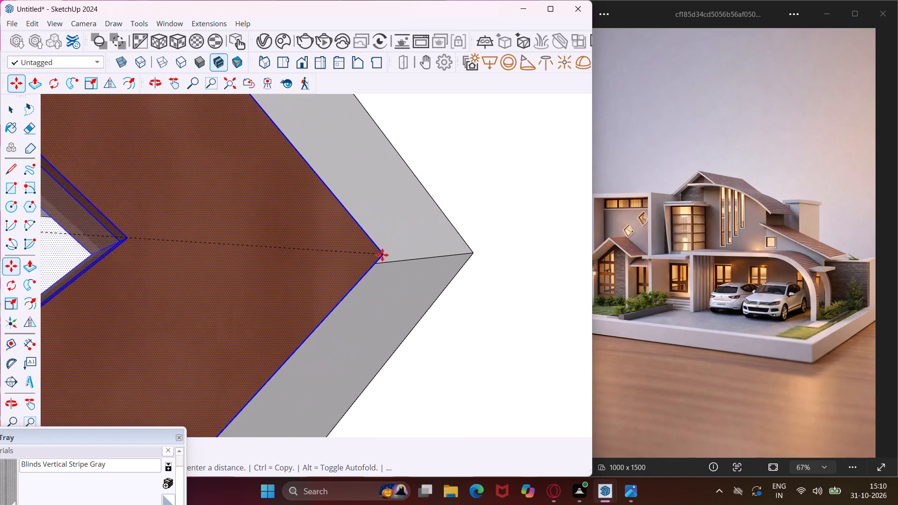
scroll(382, 255, "up", 4)
middle_click_drag(400, 266, 294, 279)
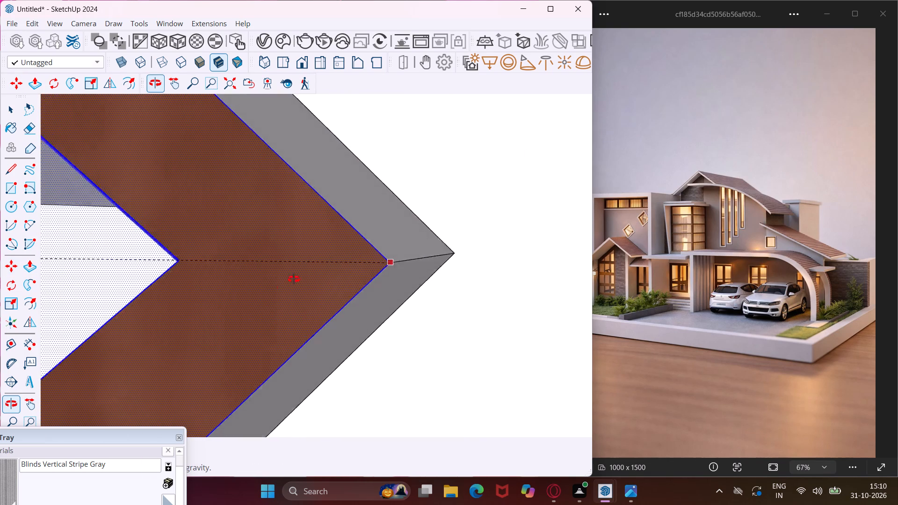
middle_click_drag(294, 279, 254, 295)
middle_click_drag(304, 283, 441, 274)
scroll(364, 259, "down", 7)
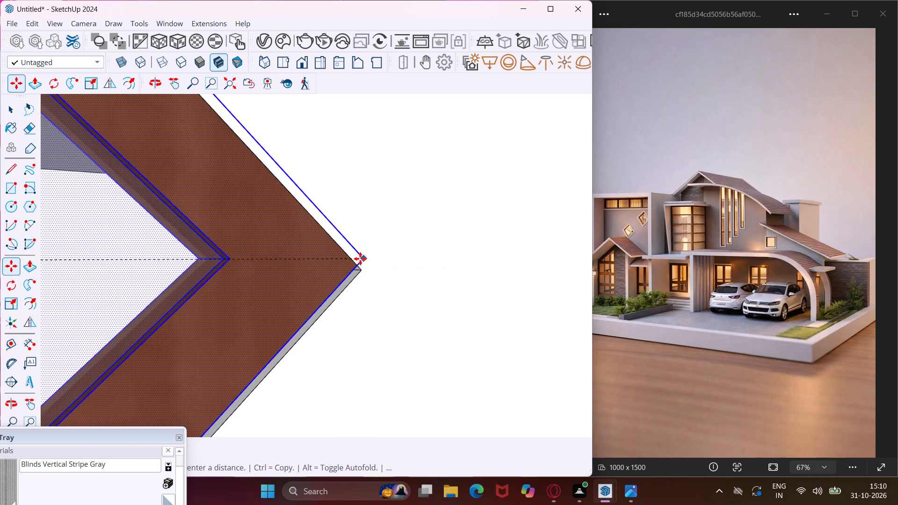
scroll(360, 259, "down", 20)
scroll(360, 259, "down", 2)
scroll(357, 258, "up", 3)
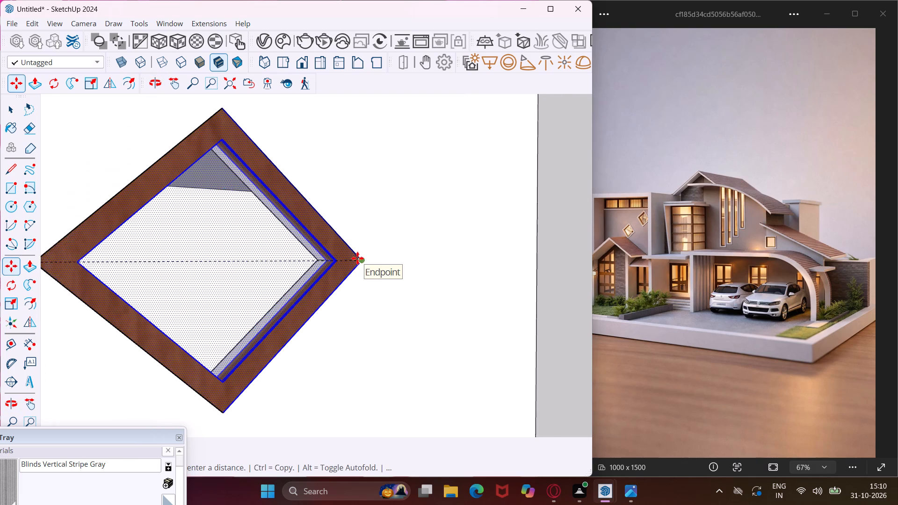
scroll(357, 258, "up", 2)
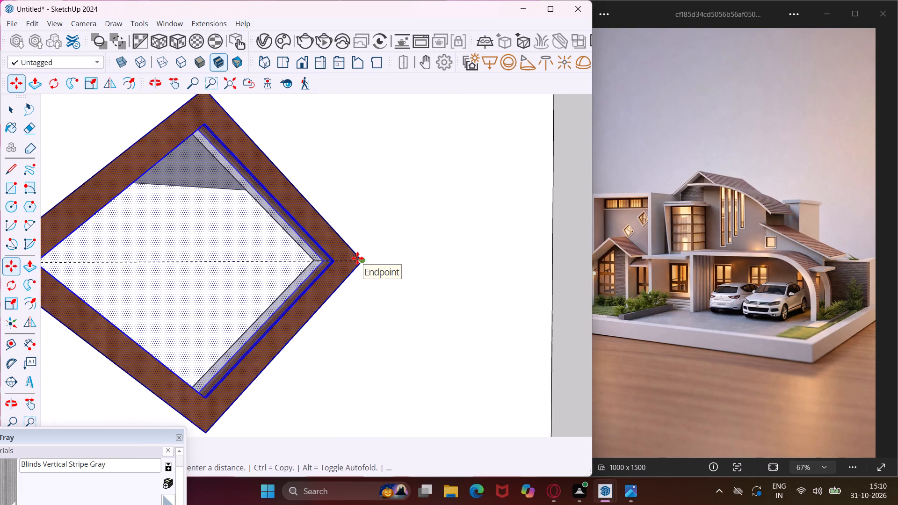
scroll(357, 258, "up", 5)
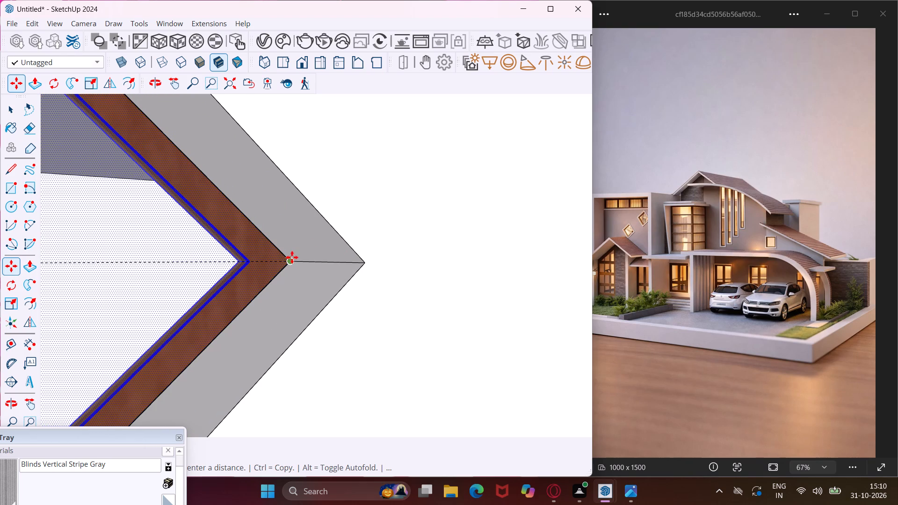
left_click(323, 260)
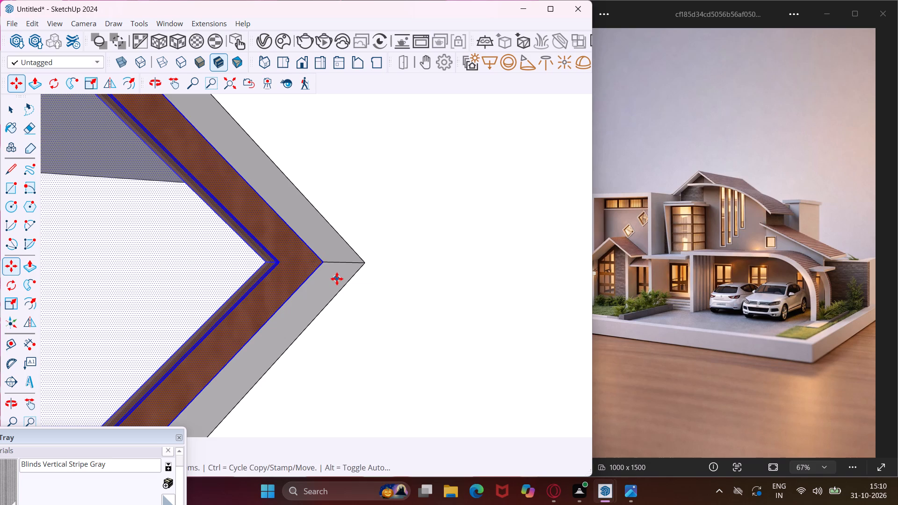
scroll(333, 279, "down", 6)
middle_click_drag(341, 281, 223, 330)
scroll(319, 266, "down", 15)
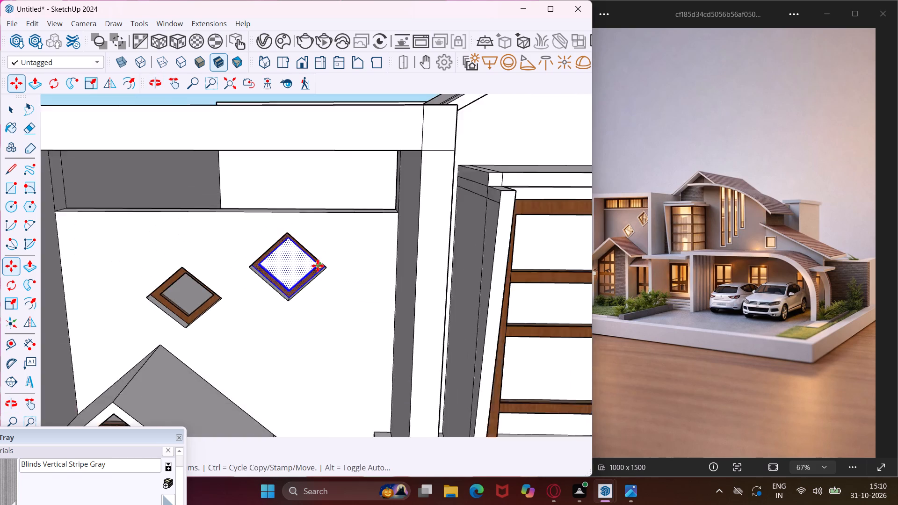
scroll(318, 266, "down", 12)
key("Escape")
key("space")
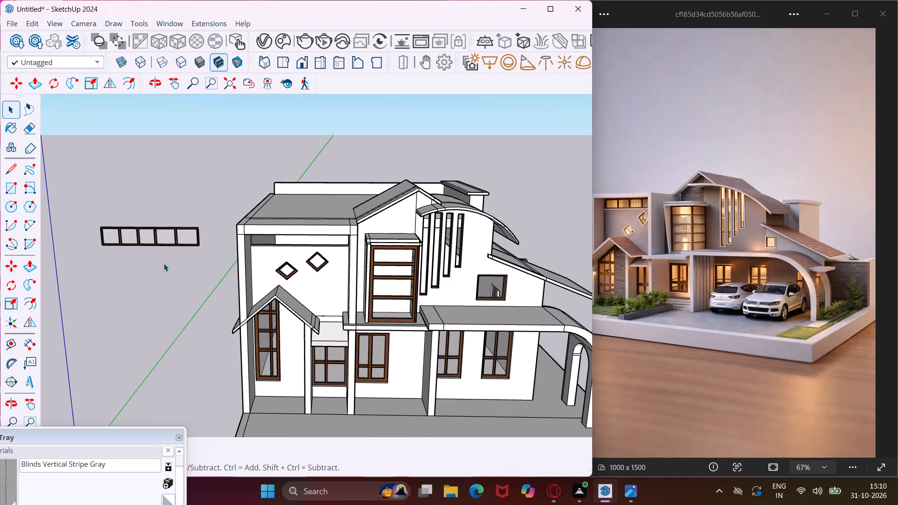
Move the detached five-pane strip window, frame and glass, by its lower house-side corner into the long opening above the diamond windows.
scroll(130, 263, "up", 4)
left_click_drag(75, 203, 173, 265)
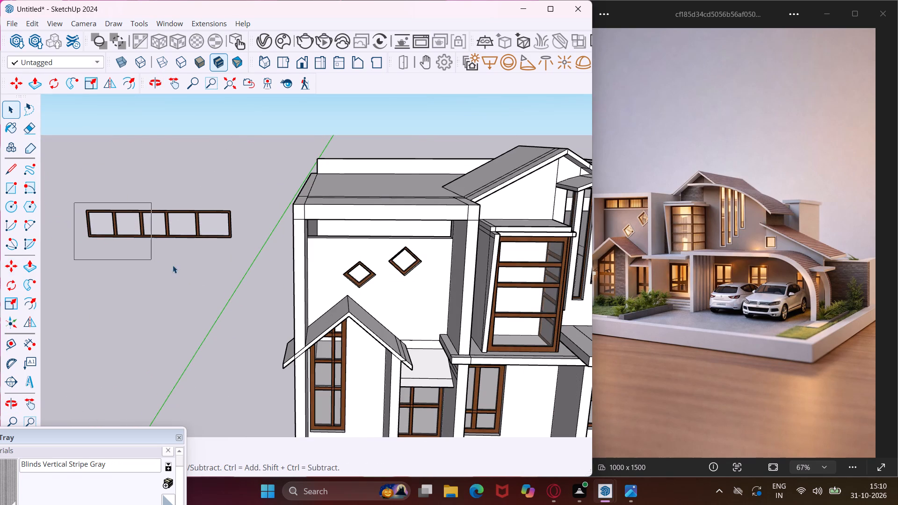
left_click_drag(173, 265, 240, 267)
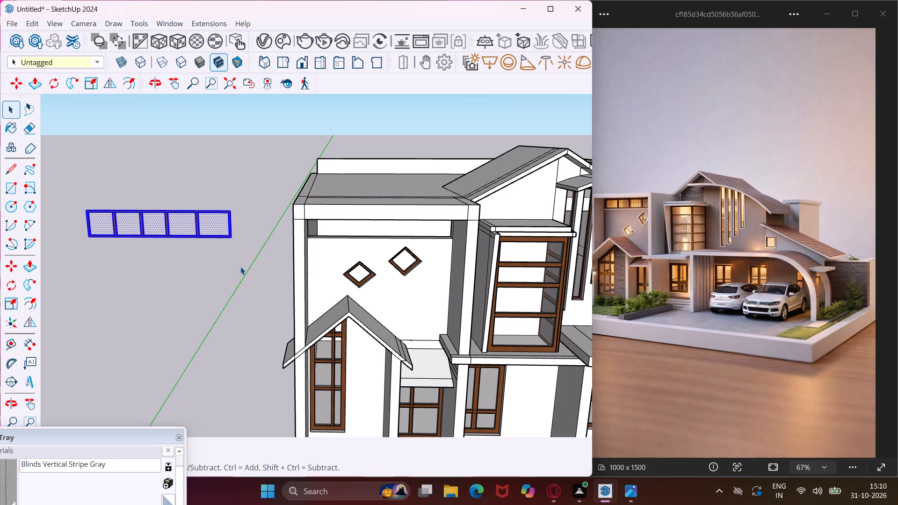
key("m")
scroll(234, 242, "up", 13)
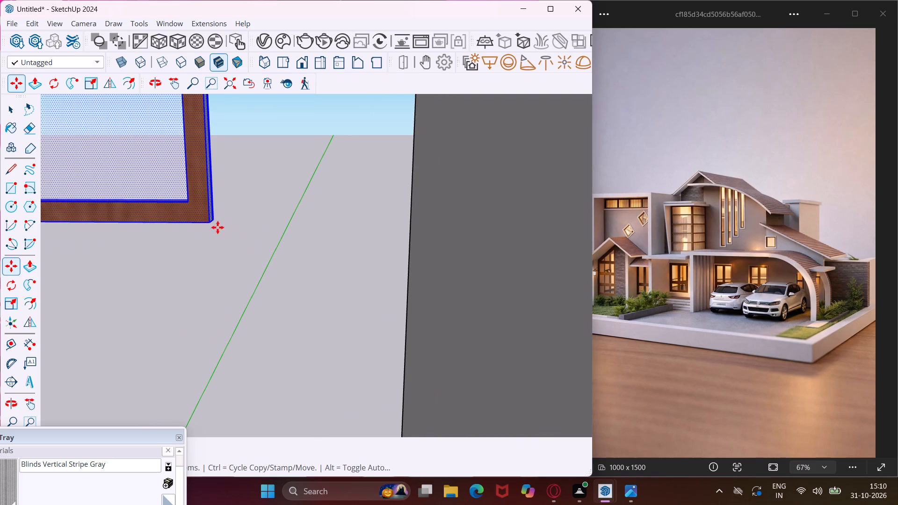
left_click(210, 222)
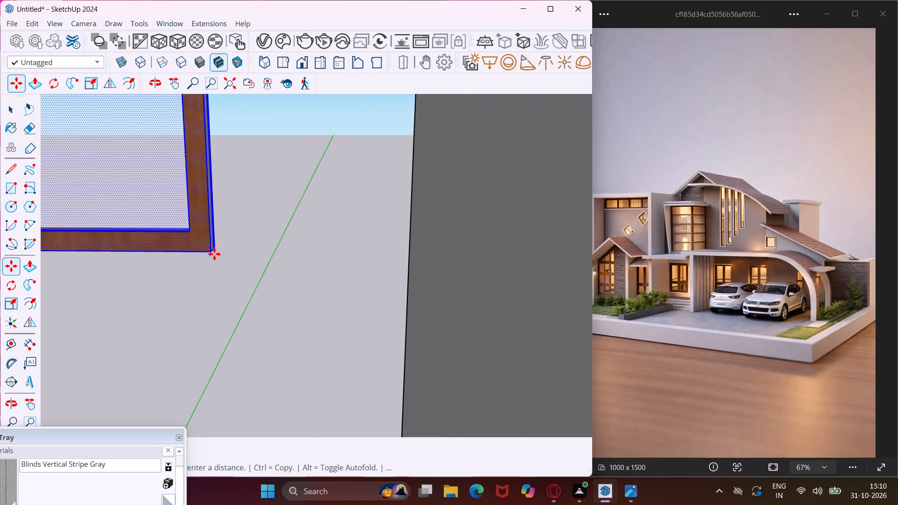
scroll(205, 244, "down", 14)
scroll(199, 231, "down", 13)
middle_click_drag(235, 251, 253, 258)
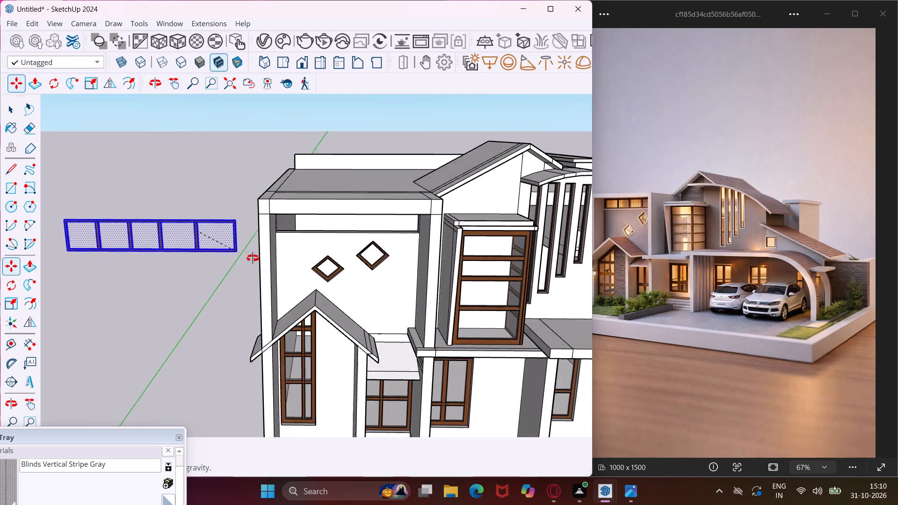
middle_click_drag(253, 258, 355, 254)
scroll(378, 234, "up", 9)
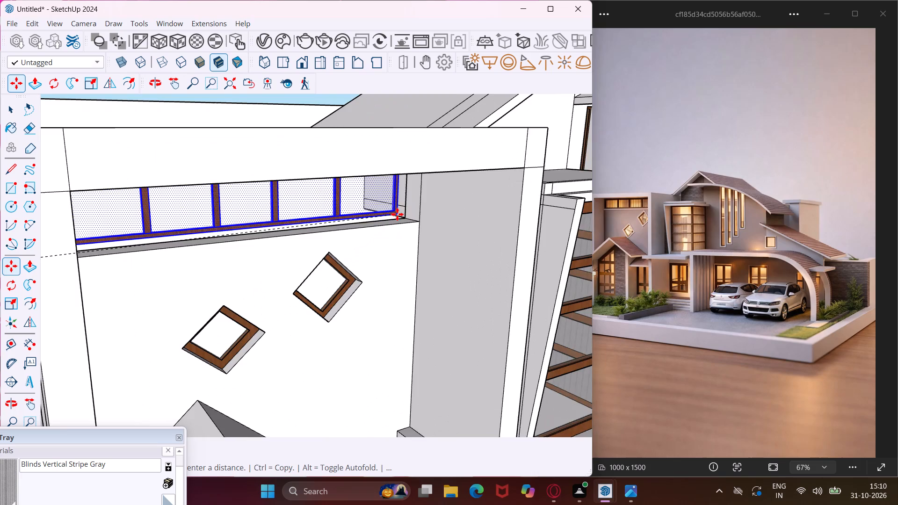
scroll(392, 214, "up", 5)
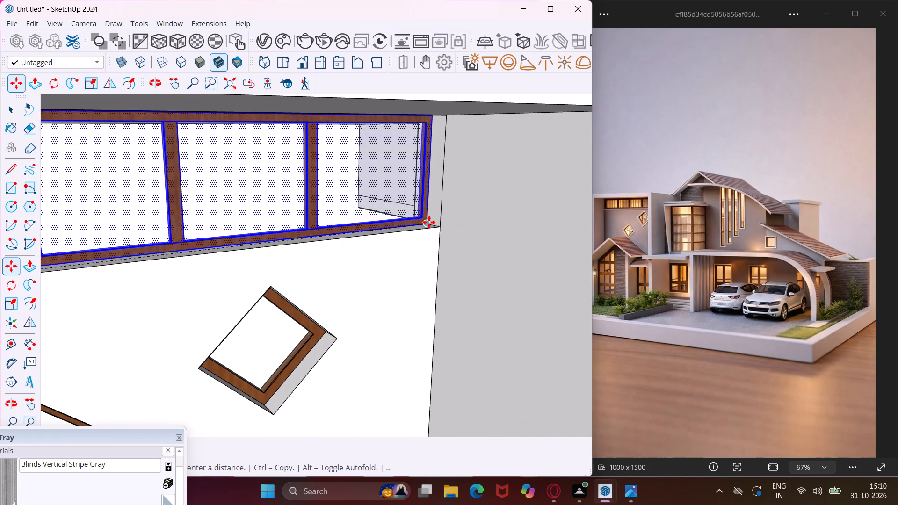
left_click(429, 222)
key("Escape")
key("space")
Paint the two main slopes of the gabled porch roof with Roofing Tile Spanish from the Roofing collection.
scroll(343, 202, "down", 20)
scroll(343, 202, "down", 5)
scroll(371, 246, "down", 1)
middle_click_drag(368, 247, 300, 266)
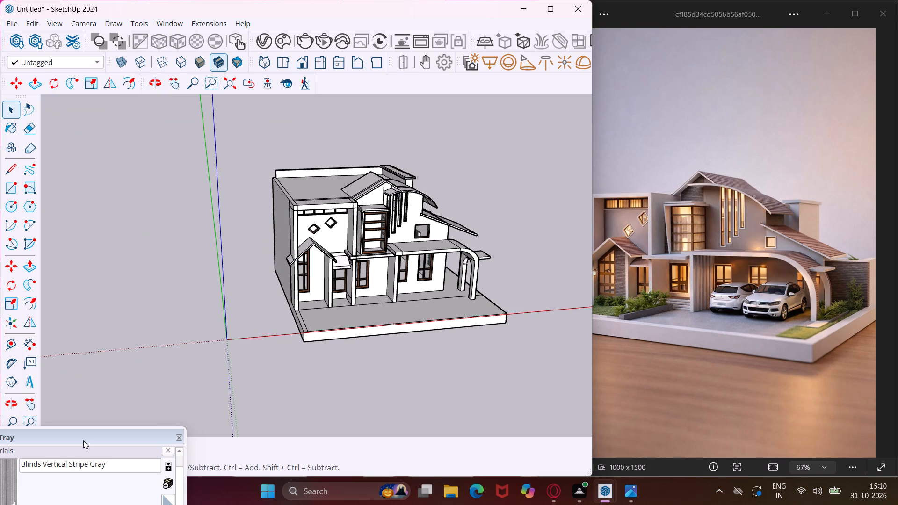
left_click_drag(86, 440, 175, 301)
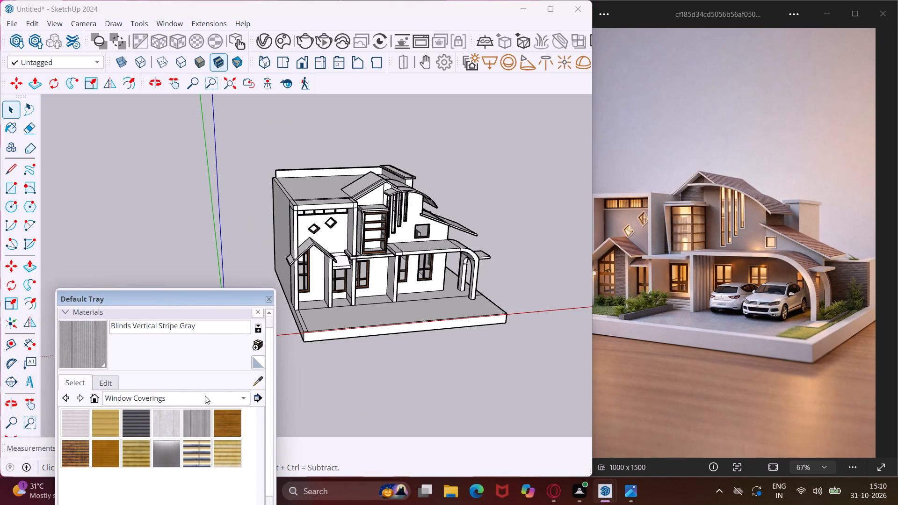
left_click(207, 398)
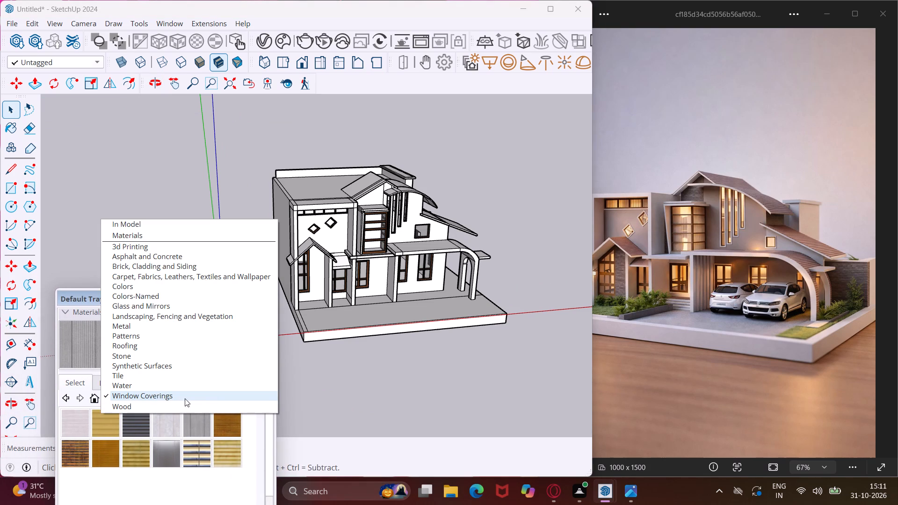
left_click(149, 342)
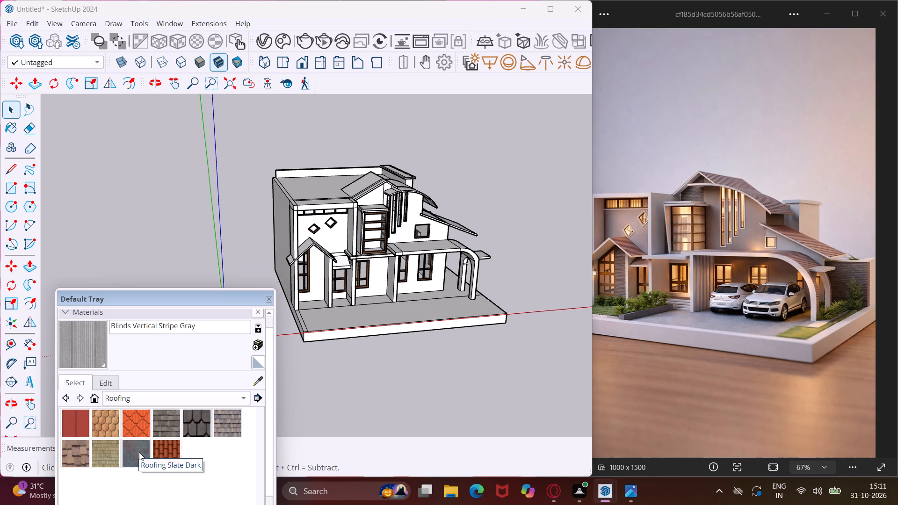
left_click(76, 430)
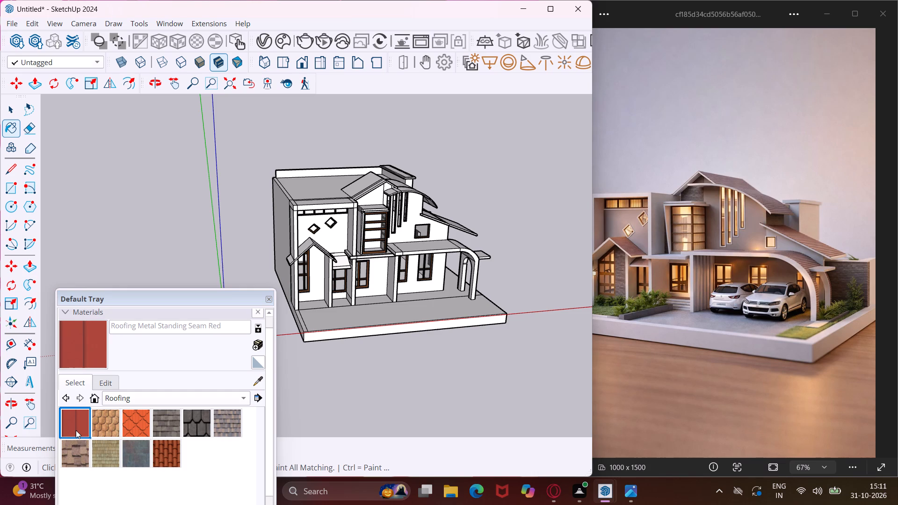
left_click(163, 459)
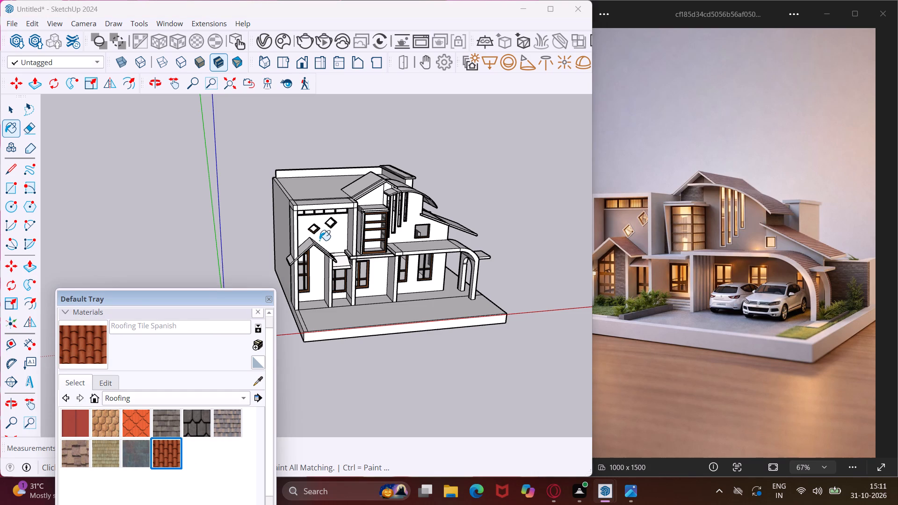
scroll(305, 237, "up", 12)
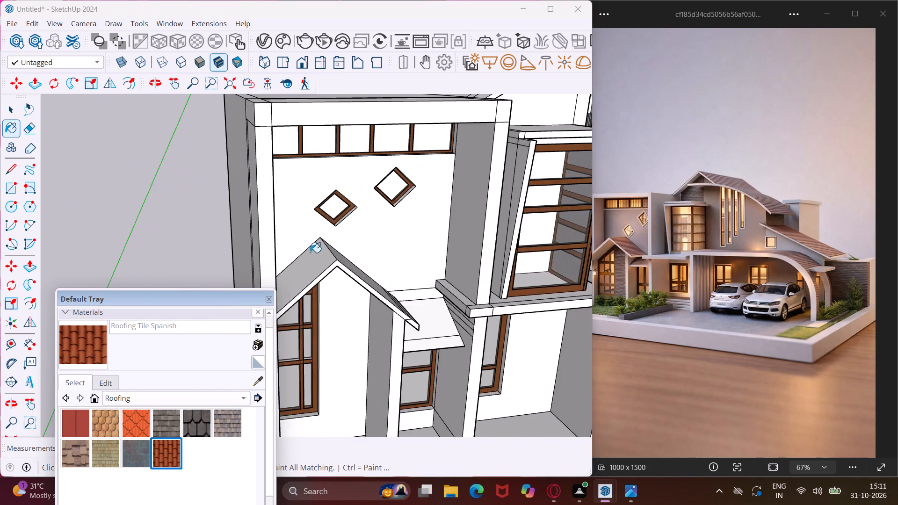
scroll(310, 252, "up", 4)
left_click(313, 264)
left_click(362, 261)
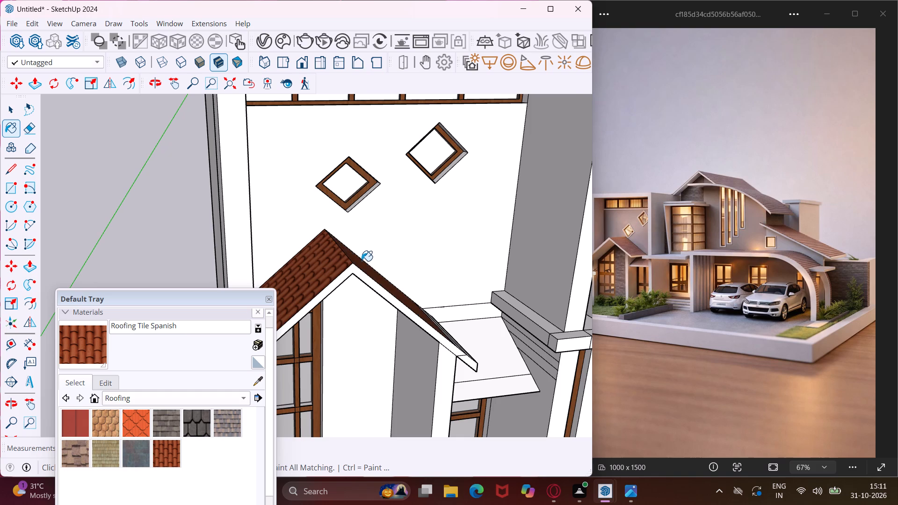
Paint the remaining lower eave sections on both sides of the gabled porch roof with Roofing Tile Spanish.
scroll(359, 261, "down", 5)
middle_click_drag(359, 261, 475, 242)
scroll(345, 312, "up", 5)
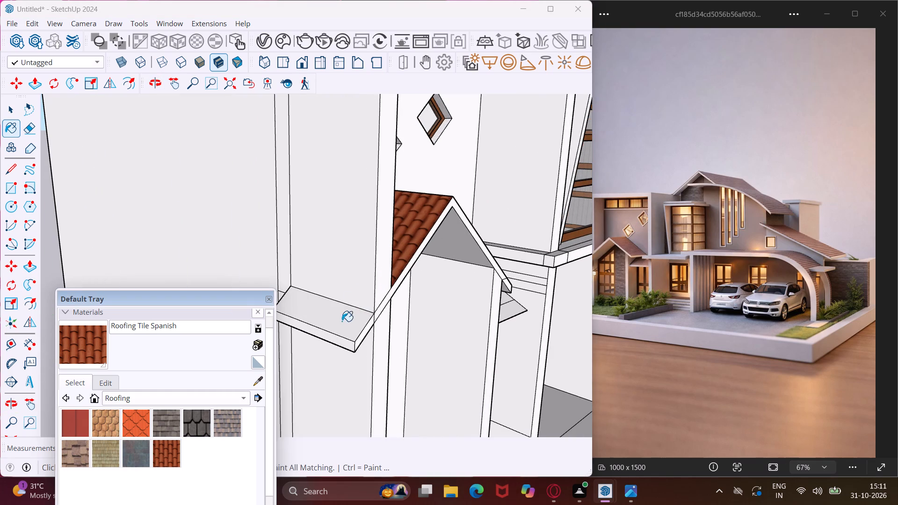
left_click(342, 321)
scroll(329, 325, "down", 5)
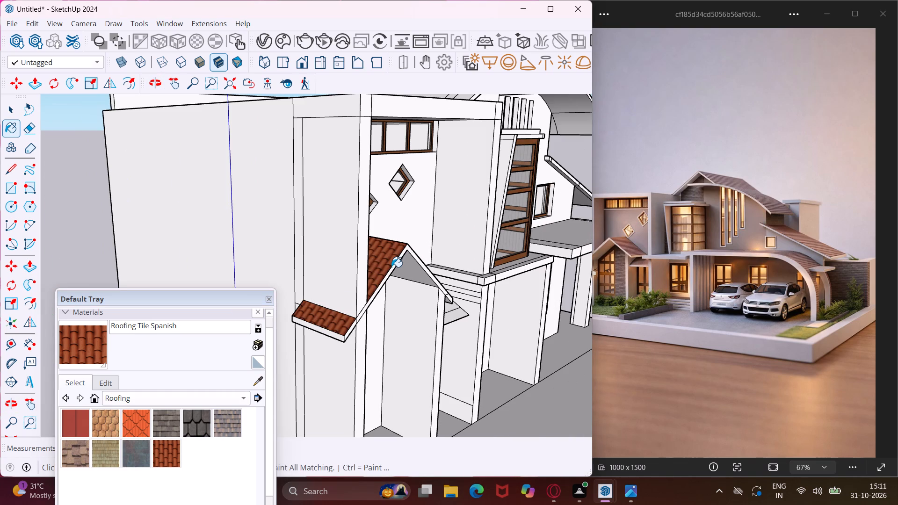
middle_click_drag(392, 267, 247, 274)
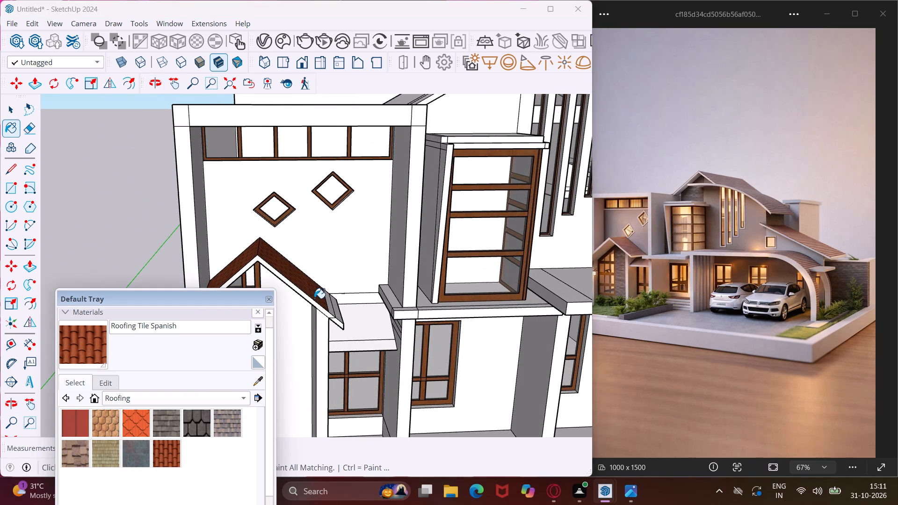
scroll(321, 309, "up", 11)
left_click(336, 310)
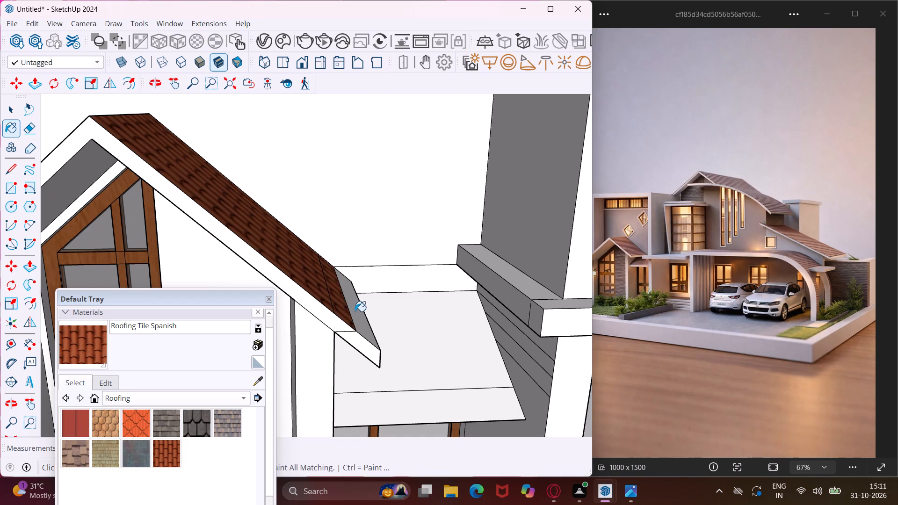
left_click(359, 313)
Paint the small sloped canopy beside the gabled porch, including its front strip, with Roofing Tile Spanish.
left_click(397, 338)
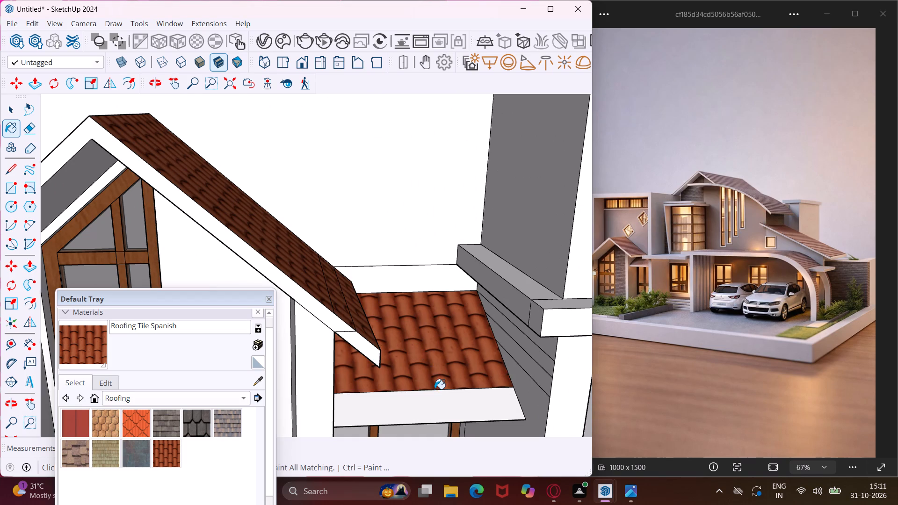
left_click(437, 400)
Paint the upper gable roof's slope facing the flat roof, including its front strip, with Roofing Tile Spanish.
scroll(392, 342, "down", 12)
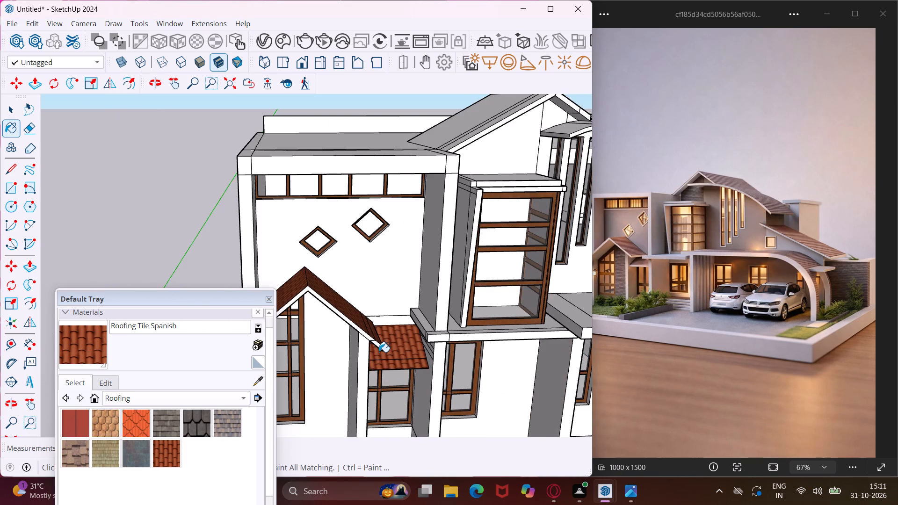
scroll(379, 352, "down", 5)
scroll(495, 187, "up", 5)
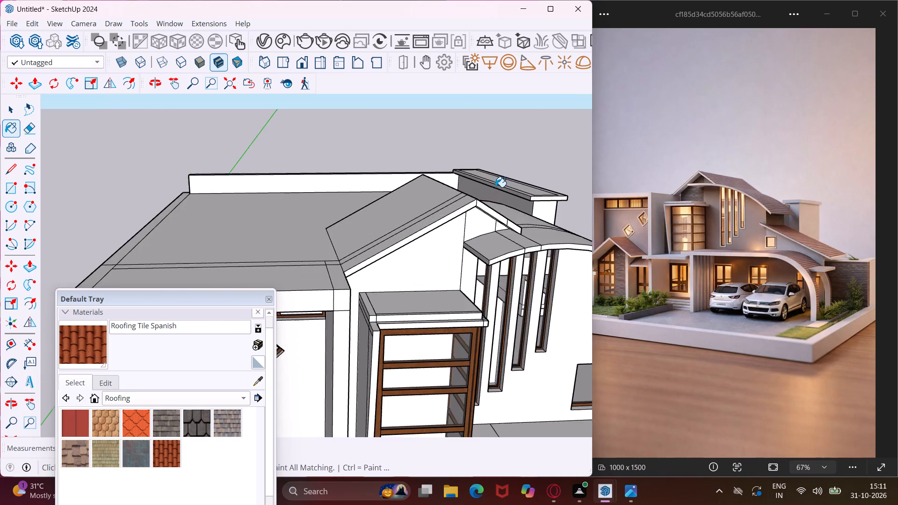
scroll(495, 187, "up", 5)
left_click(416, 221)
left_click(394, 213)
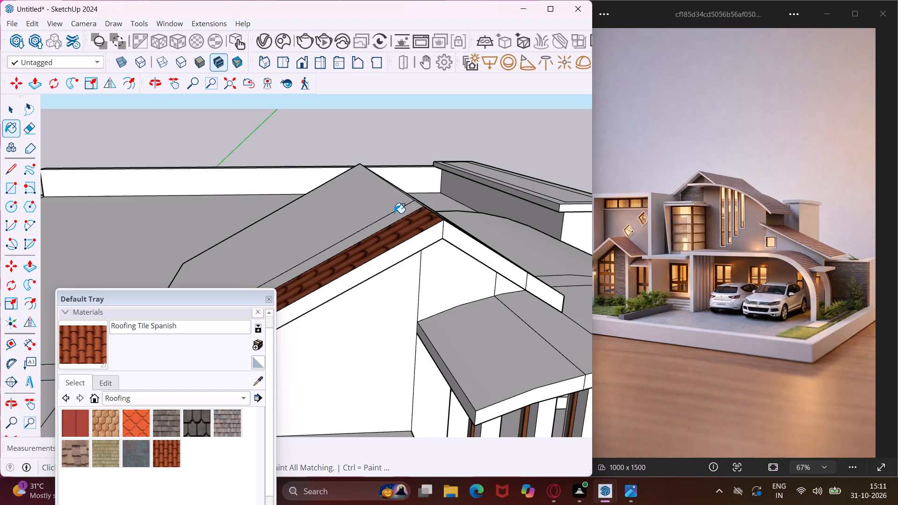
left_click(392, 202)
Paint all sections of the upper gable roof's other slope, facing the curved roof, with Roofing Tile Spanish.
middle_click_drag(408, 212, 251, 222)
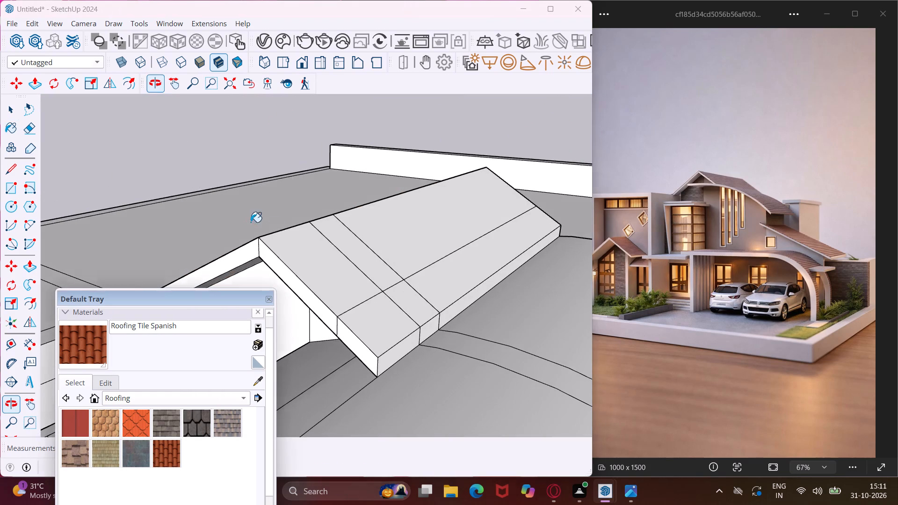
scroll(311, 272, "up", 4)
left_click(316, 275)
left_click(376, 252)
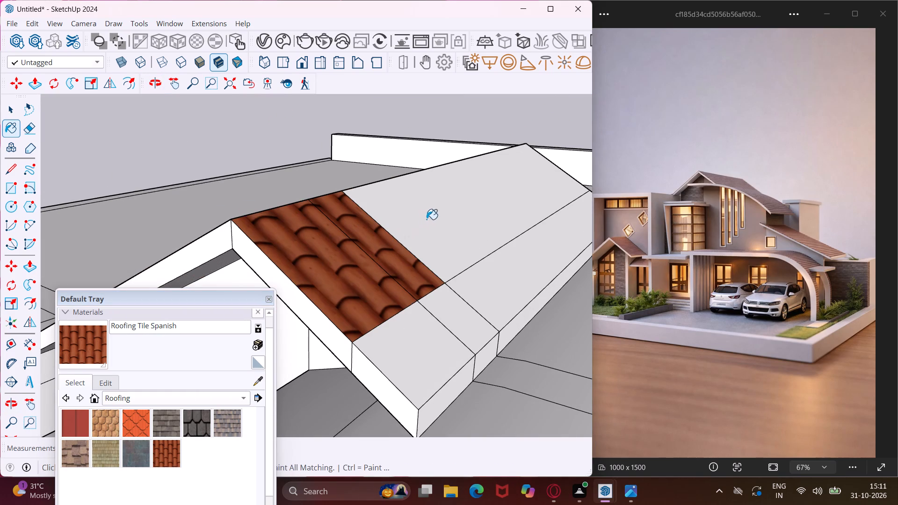
left_click(427, 219)
left_click(474, 280)
left_click(456, 317)
left_click(415, 350)
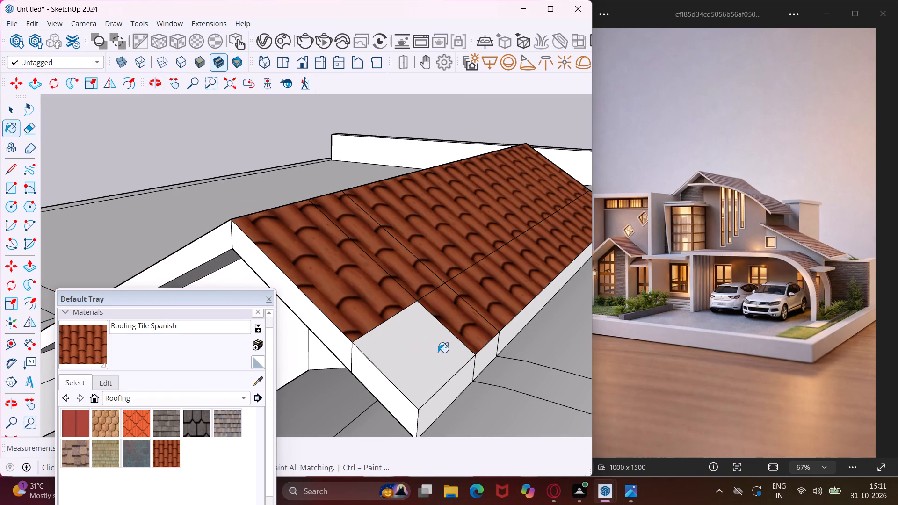
Paint all top surface sections of the curved roof above the tall slit windows with Roofing Tile Spanish.
scroll(426, 283, "down", 10)
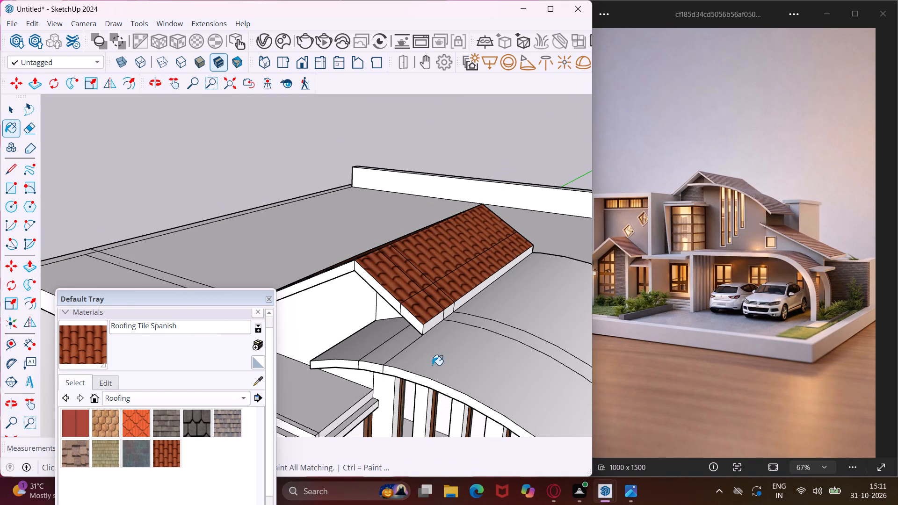
left_click(435, 365)
left_click(400, 346)
left_click(380, 336)
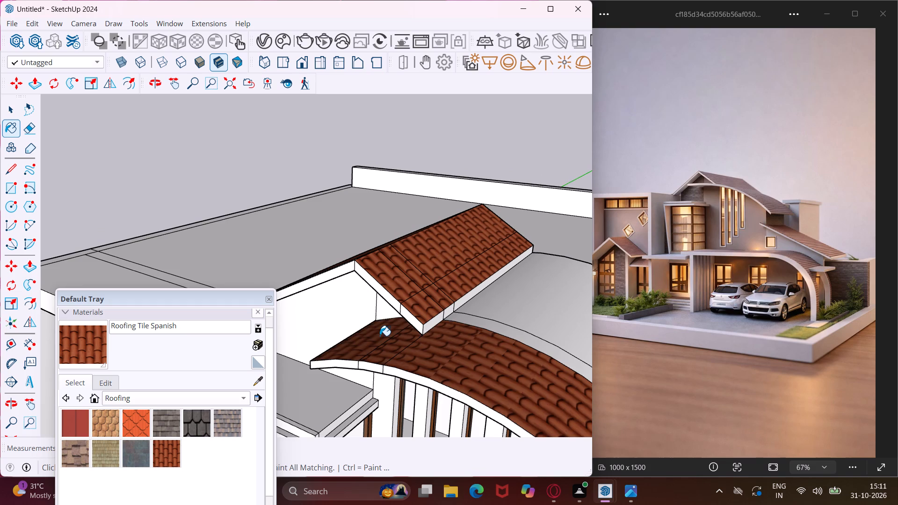
left_click(486, 328)
left_click(503, 311)
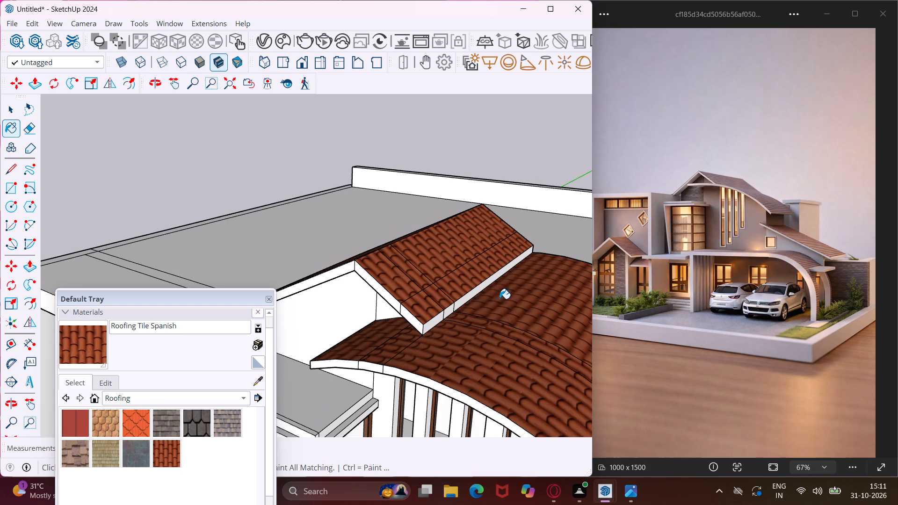
scroll(395, 325, "down", 11)
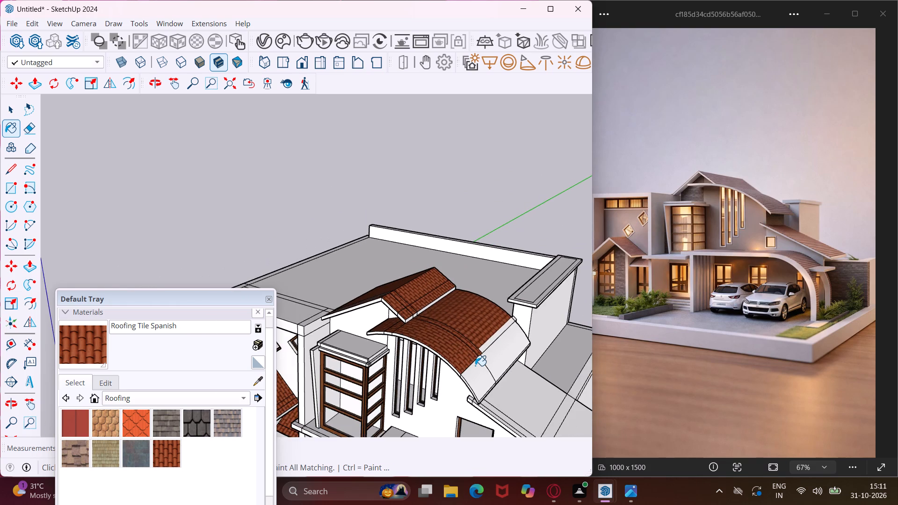
scroll(476, 366, "up", 5)
left_click(478, 368)
left_click(501, 355)
scroll(500, 329, "up", 2)
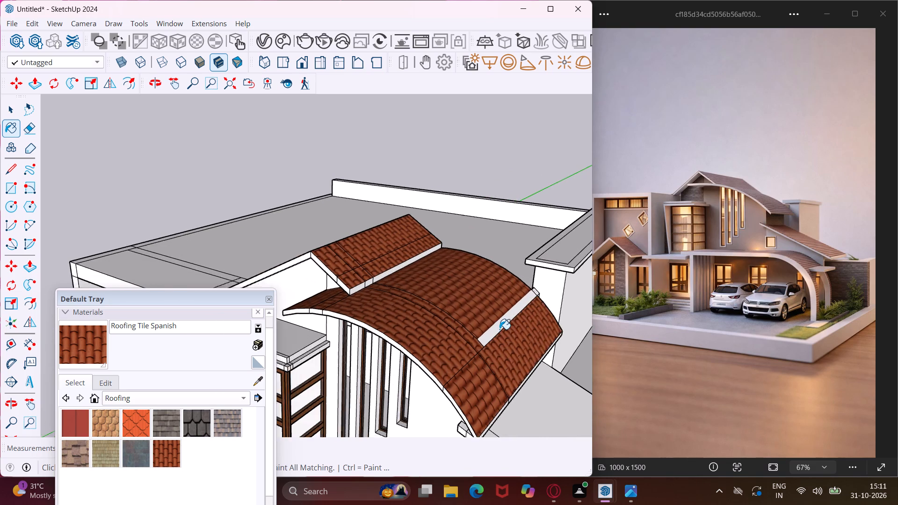
scroll(500, 329, "up", 1)
left_click(499, 326)
Paint the upper section of the sloped roof below the curved roof, including its front edge strips, with Roofing Tile Spanish.
middle_click_drag(507, 325, 523, 264)
scroll(502, 325, "up", 1)
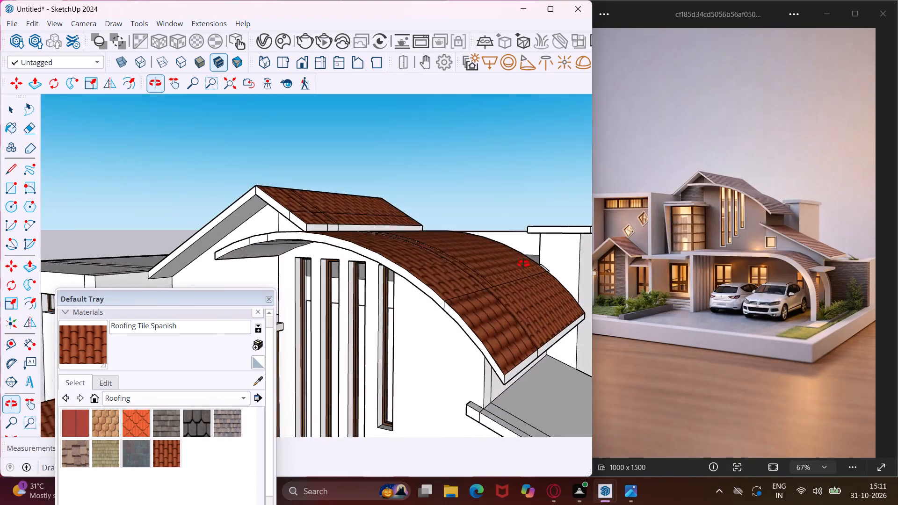
middle_click_drag(523, 264, 531, 253)
scroll(491, 266, "down", 4)
scroll(530, 371, "up", 4)
middle_click_drag(548, 362, 548, 363)
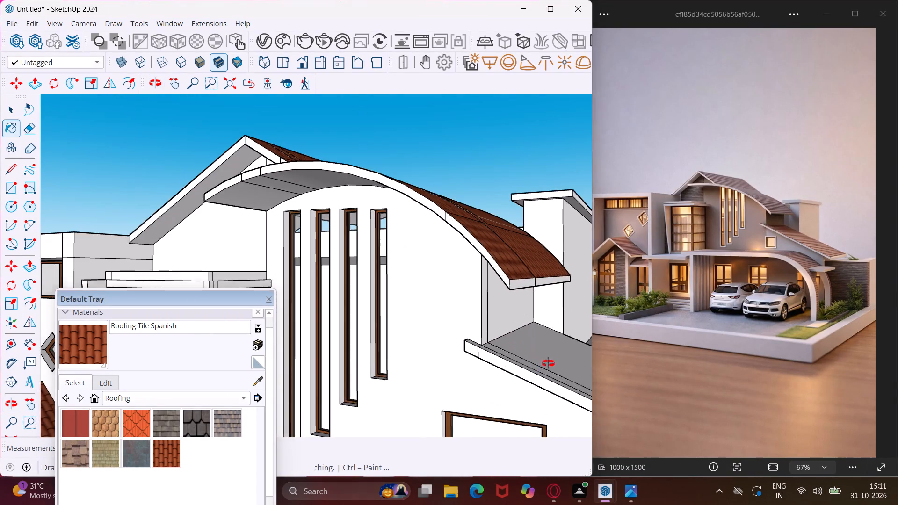
middle_click_drag(548, 363, 539, 421)
scroll(538, 419, "up", 8)
left_click(514, 400)
left_click(543, 365)
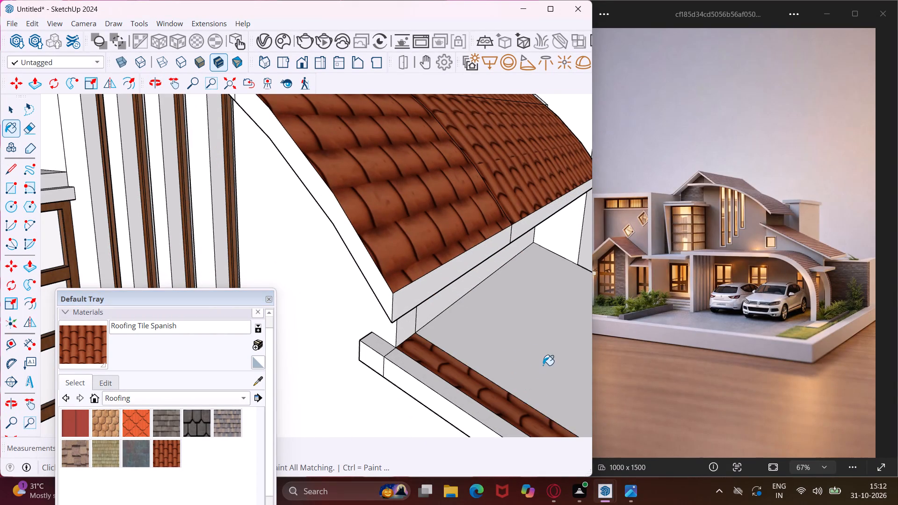
left_click(466, 394)
left_click(456, 391)
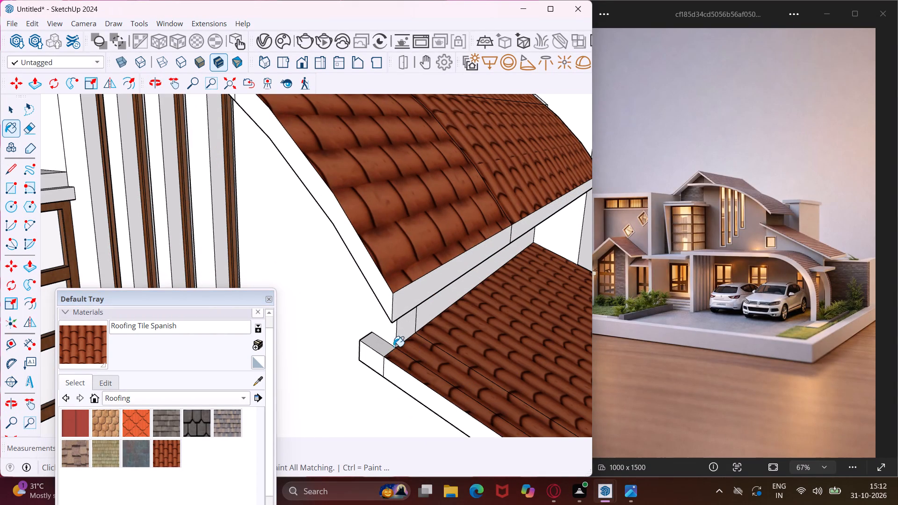
left_click(387, 346)
scroll(428, 348, "down", 7)
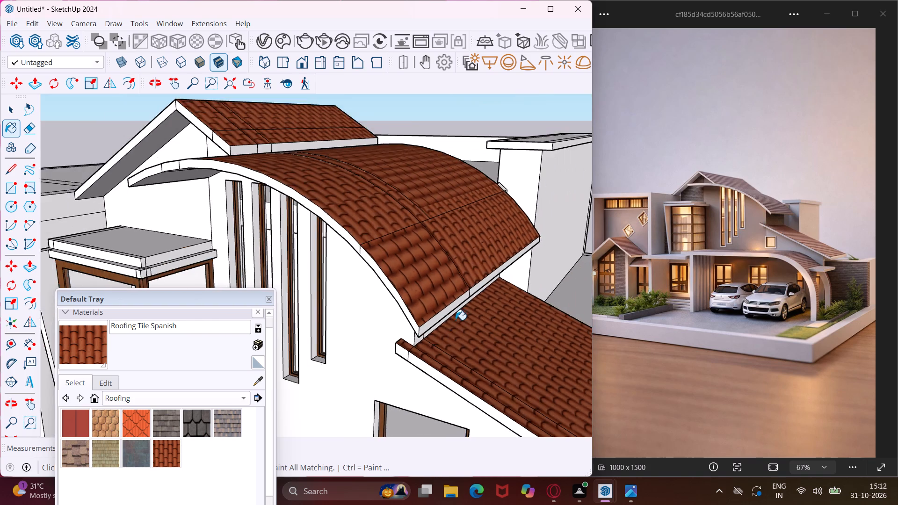
Paint the lower section of the same sloped roof, including its dividing and front edge strips, with Roofing Tile Spanish.
scroll(456, 320, "down", 16)
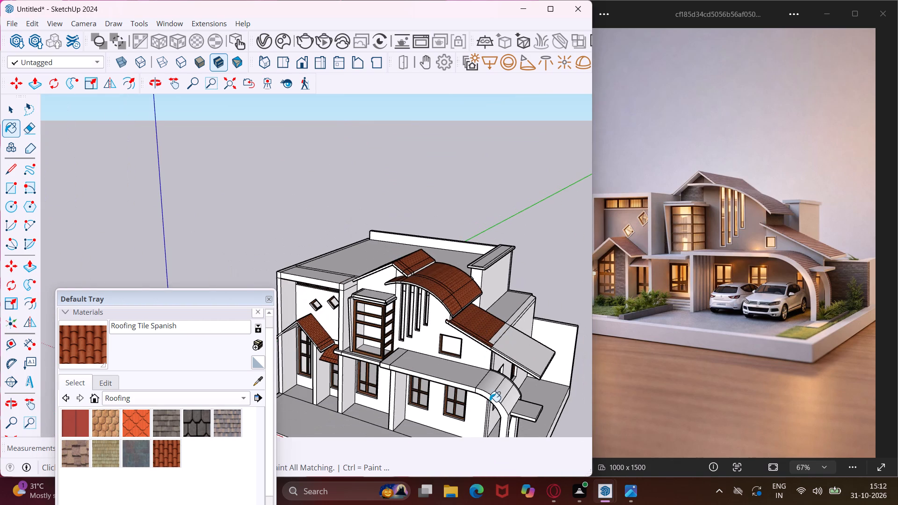
scroll(506, 350, "up", 11)
left_click(508, 350)
left_click(481, 320)
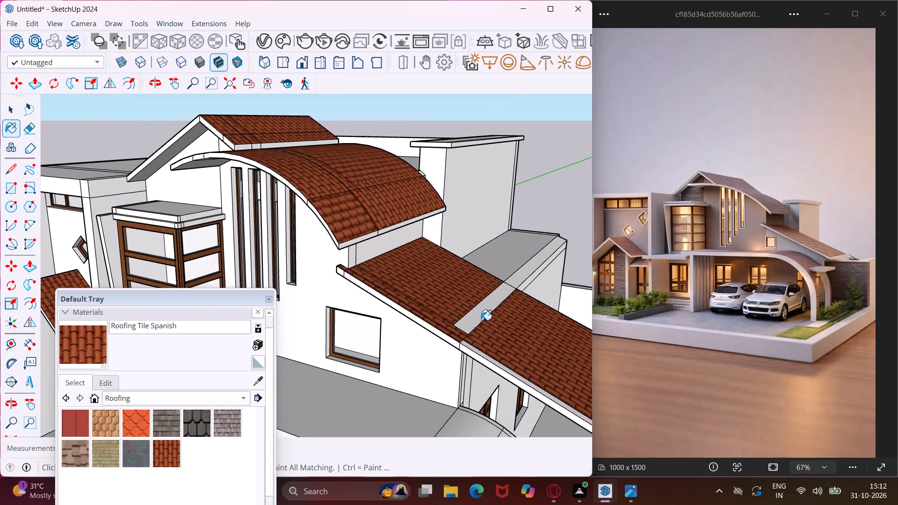
left_click(480, 355)
scroll(475, 363, "up", 7)
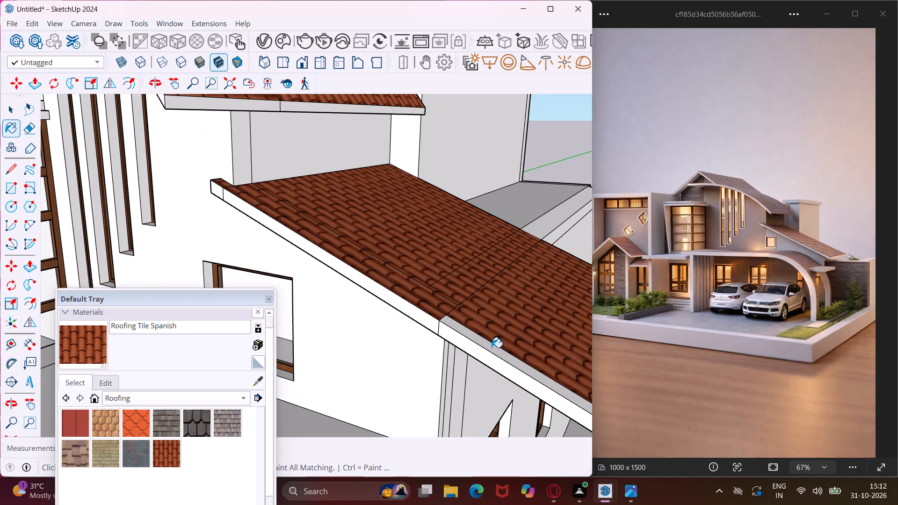
left_click(492, 347)
scroll(491, 300, "down", 13)
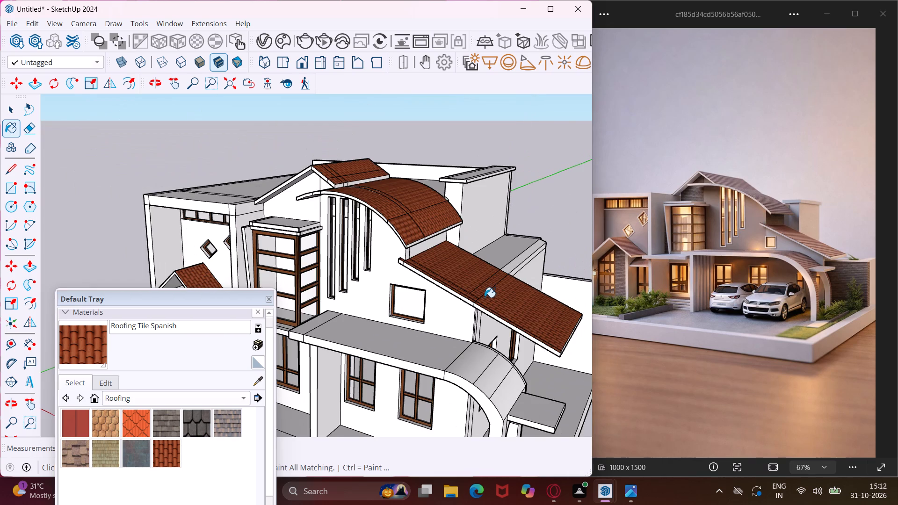
Paint the carport roof's curved sections, flat top and end strip beside the window tower with Roofing Tile Spanish.
scroll(502, 408, "up", 8)
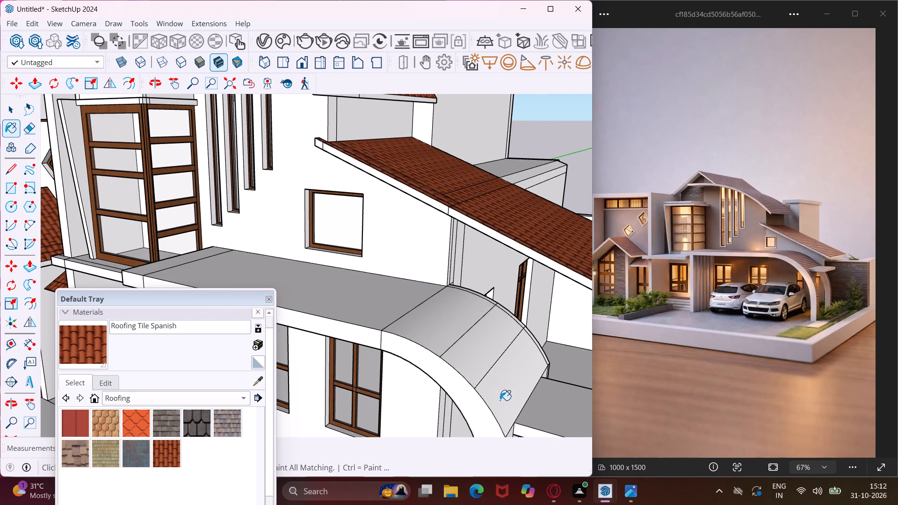
left_click(500, 400)
left_click(478, 364)
left_click(454, 333)
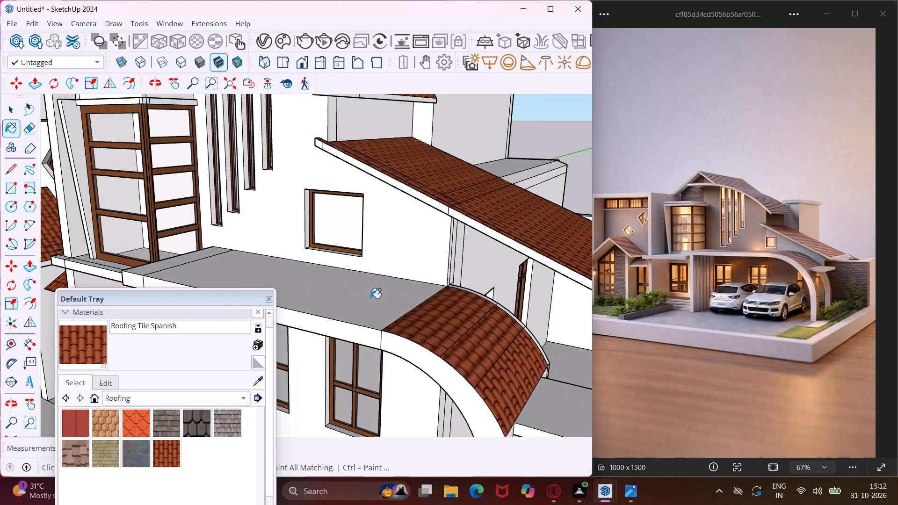
left_click(374, 303)
scroll(180, 250, "up", 4)
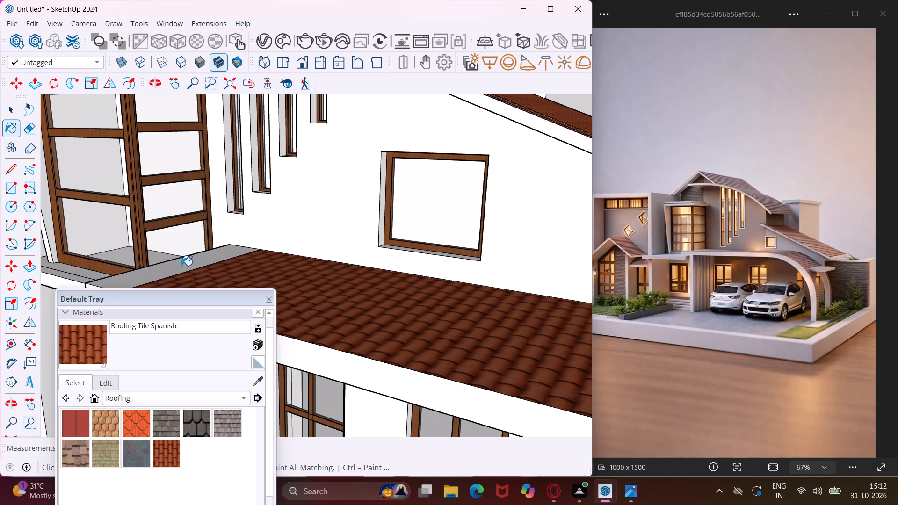
left_click(181, 266)
scroll(270, 245, "down", 11)
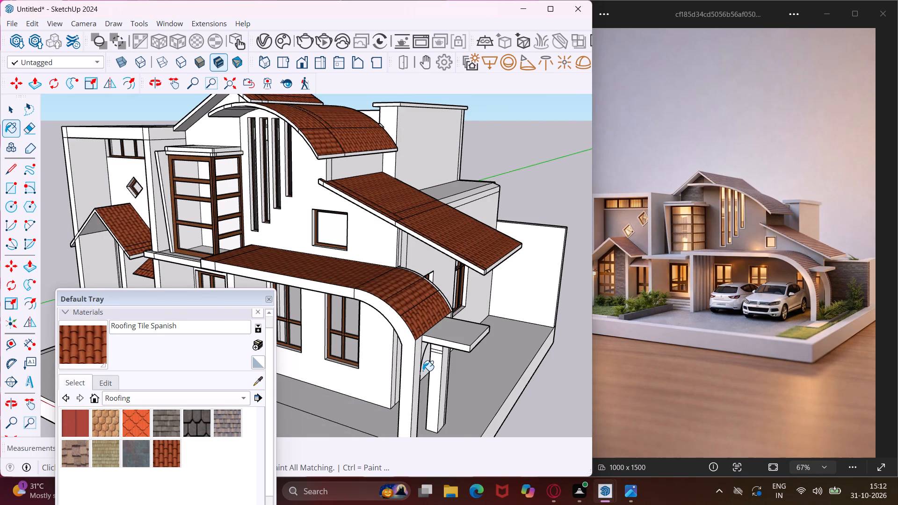
Paint the outer face of the carport's arched end wall, including its narrow side strip, with Roofing Tile Spanish.
scroll(415, 360, "up", 11)
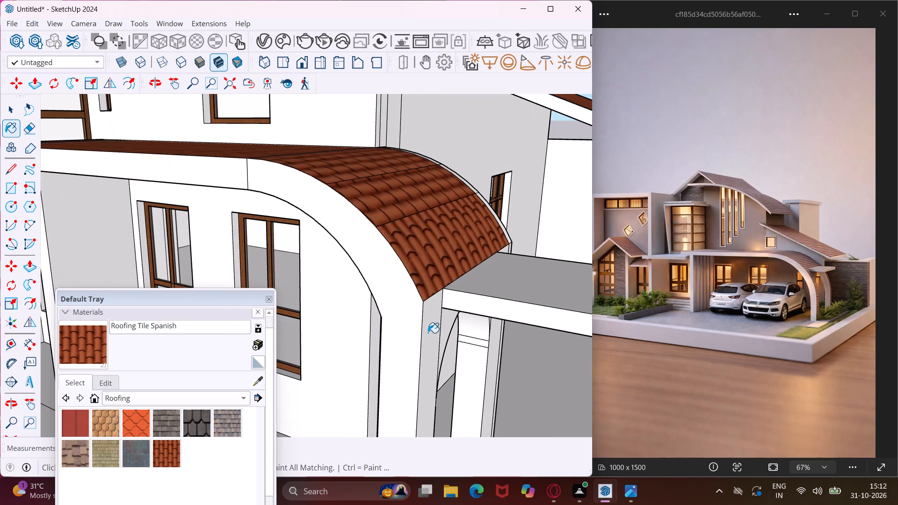
left_click(428, 332)
left_click(445, 323)
scroll(422, 269, "down", 6)
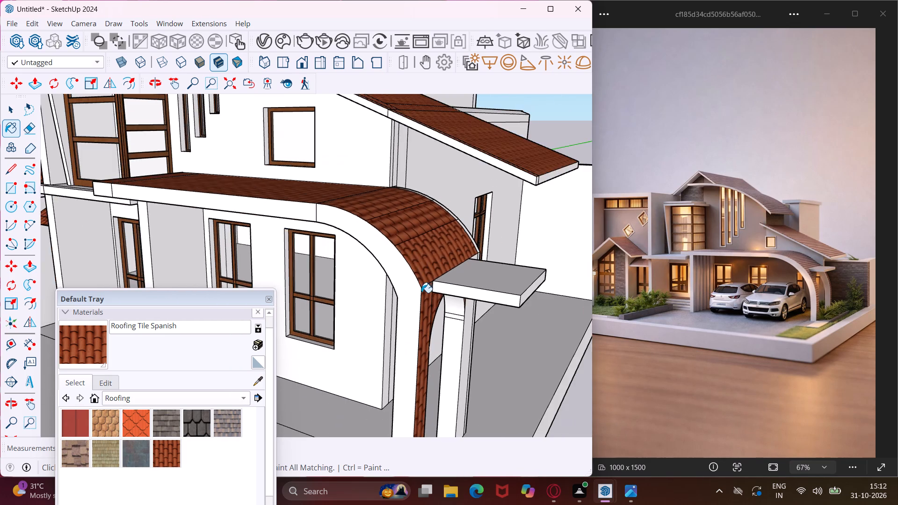
middle_click_drag(424, 301, 368, 242)
scroll(447, 262, "up", 4)
left_click(441, 259)
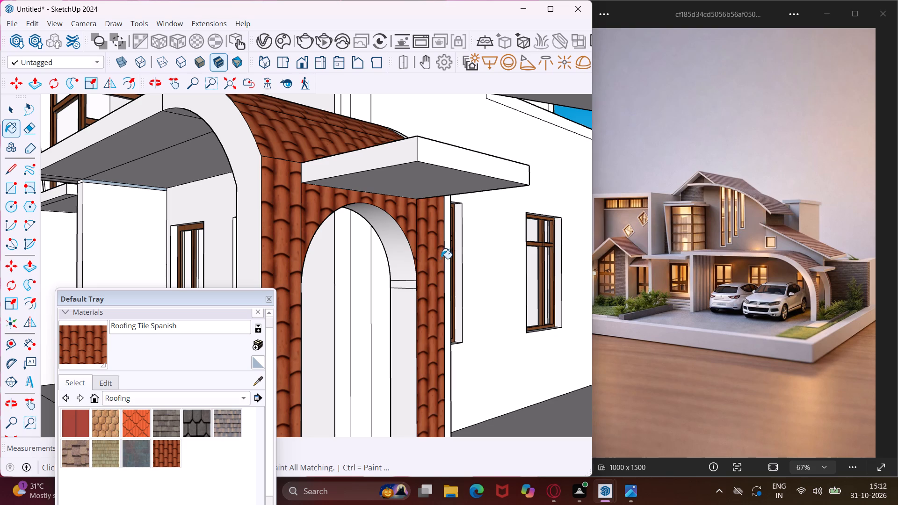
left_click(448, 249)
Paint the narrow strips along the rear edge of the carport's curved roof with Roofing Tile Spanish.
middle_click_drag(448, 249, 525, 402)
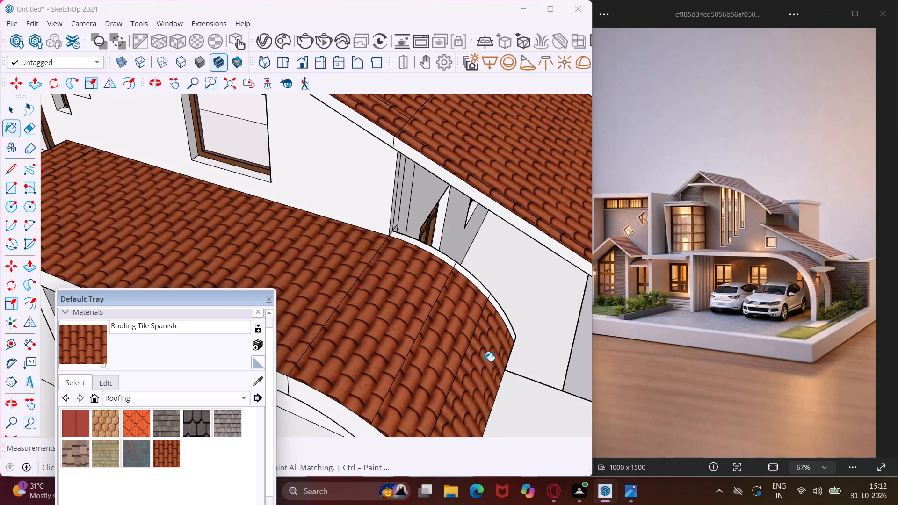
scroll(463, 305, "down", 5)
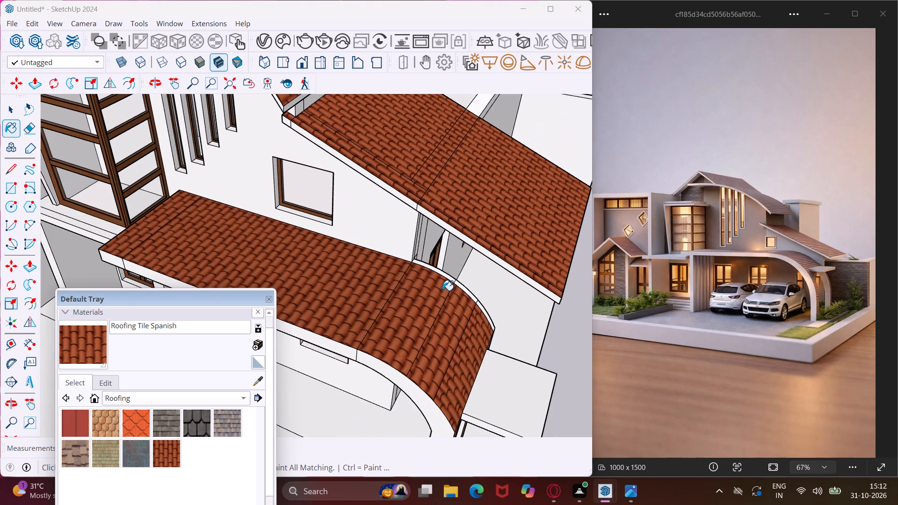
scroll(445, 278, "up", 7)
left_click(436, 265)
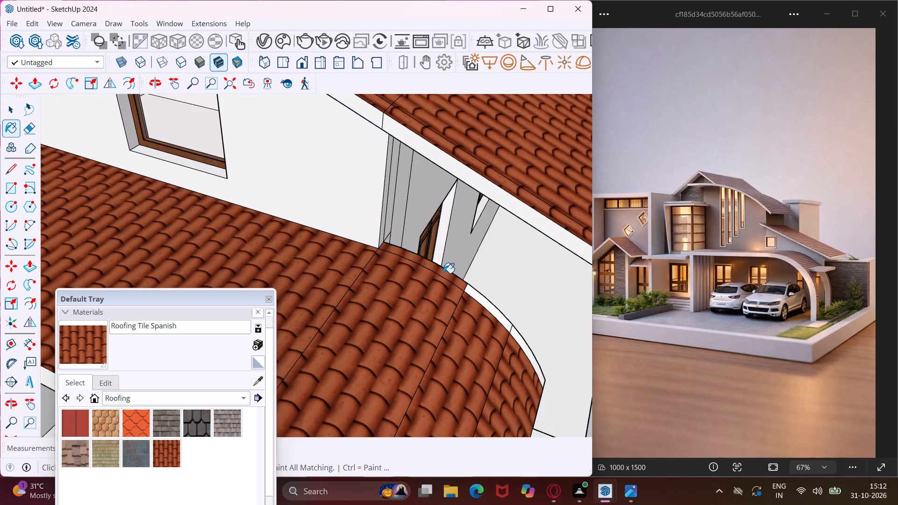
left_click(476, 297)
left_click(525, 343)
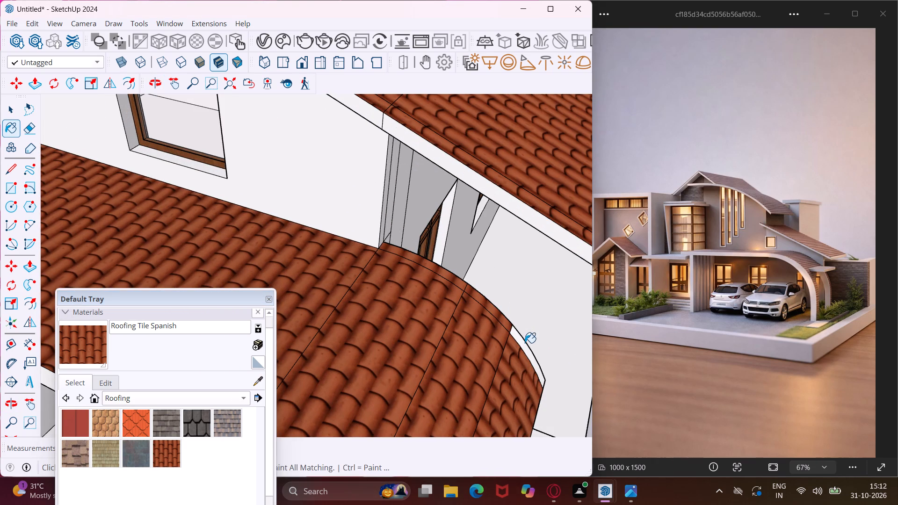
scroll(495, 330, "down", 19)
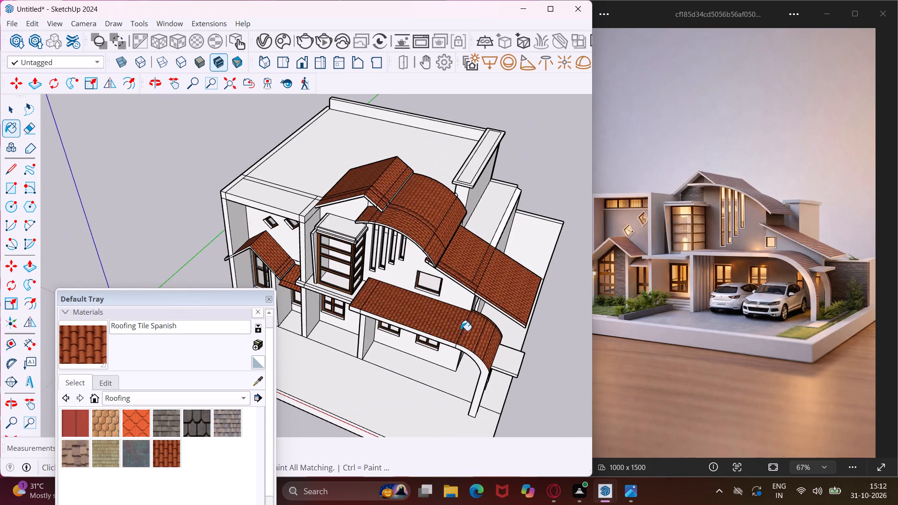
Erase the stray edges on the front face and along the front top of the window tower's roof slab.
middle_click_drag(449, 332, 608, 271)
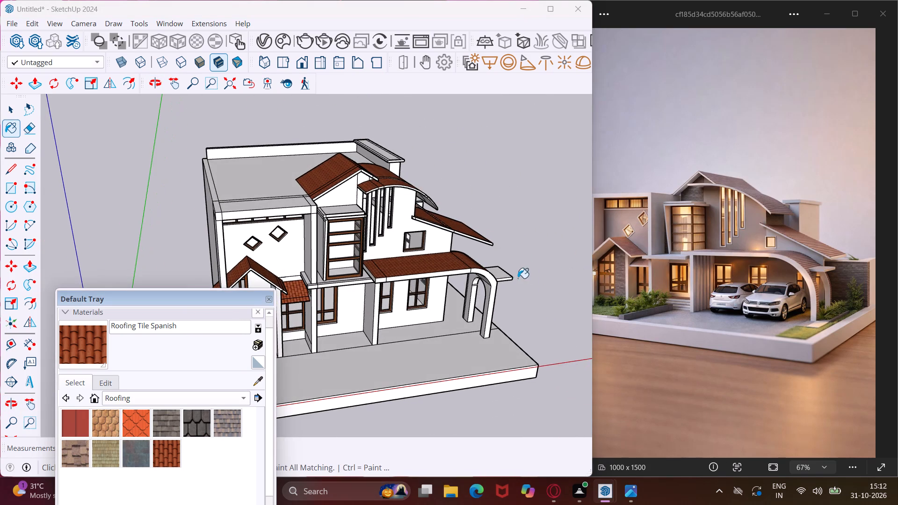
key("Escape")
key("space")
scroll(328, 217, "up", 5)
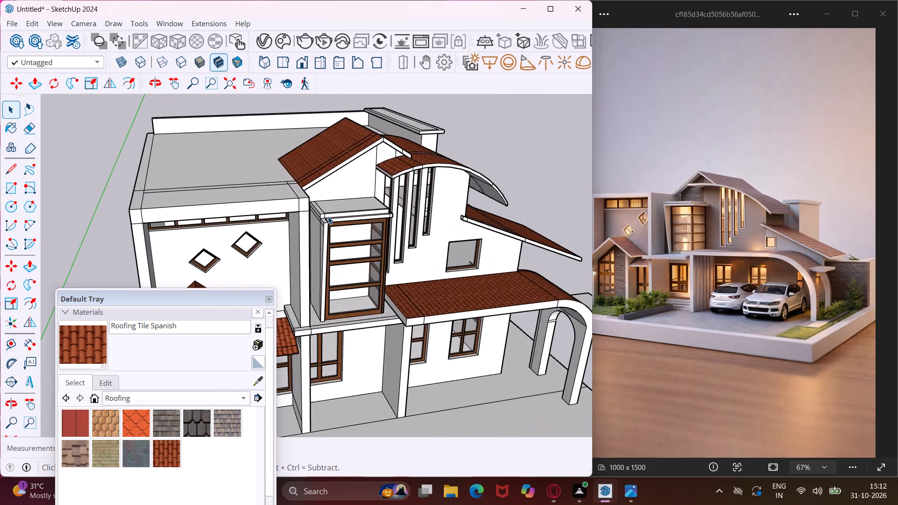
scroll(328, 216, "up", 5)
middle_click_drag(328, 216, 254, 228)
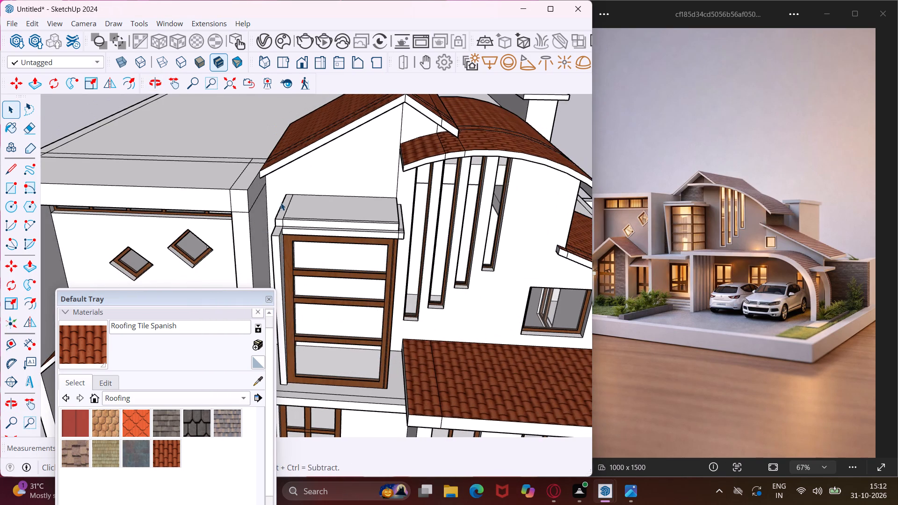
scroll(283, 199, "up", 10)
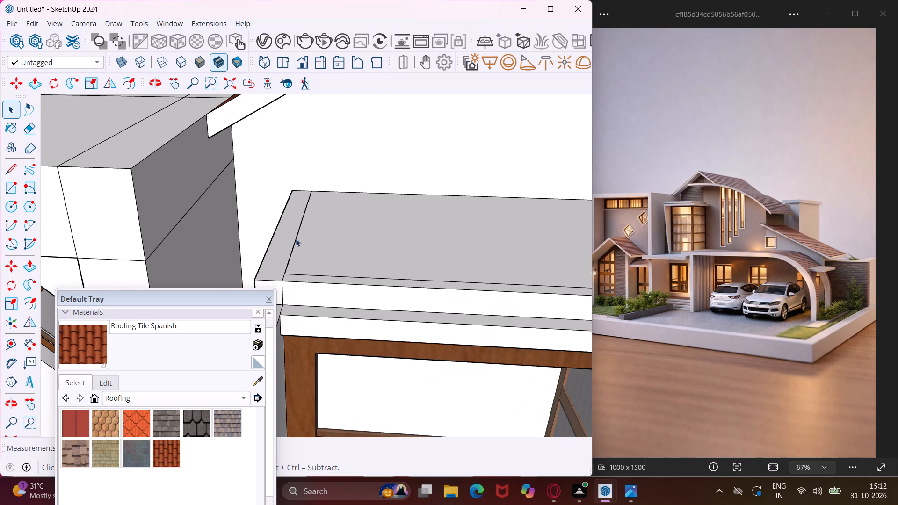
key("e")
scroll(291, 260, "up", 2)
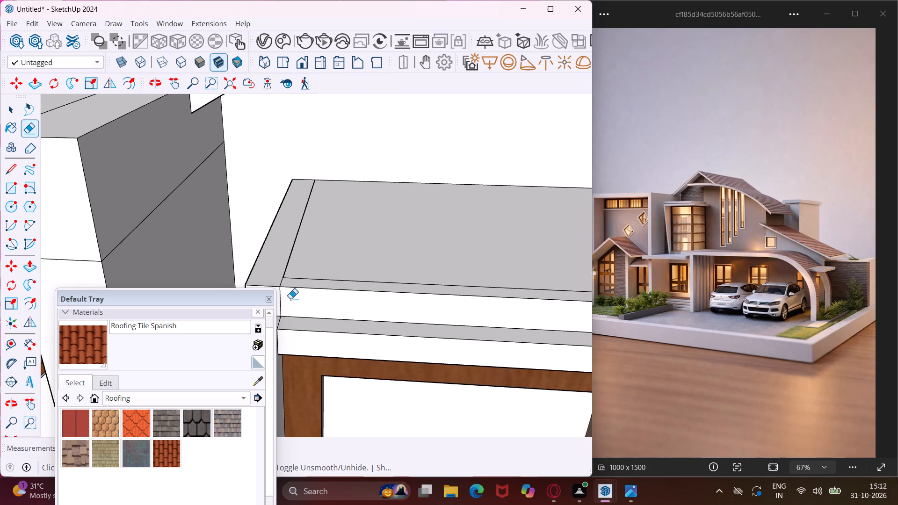
middle_click_drag(290, 297, 320, 277)
scroll(305, 289, "up", 3)
left_click(309, 283)
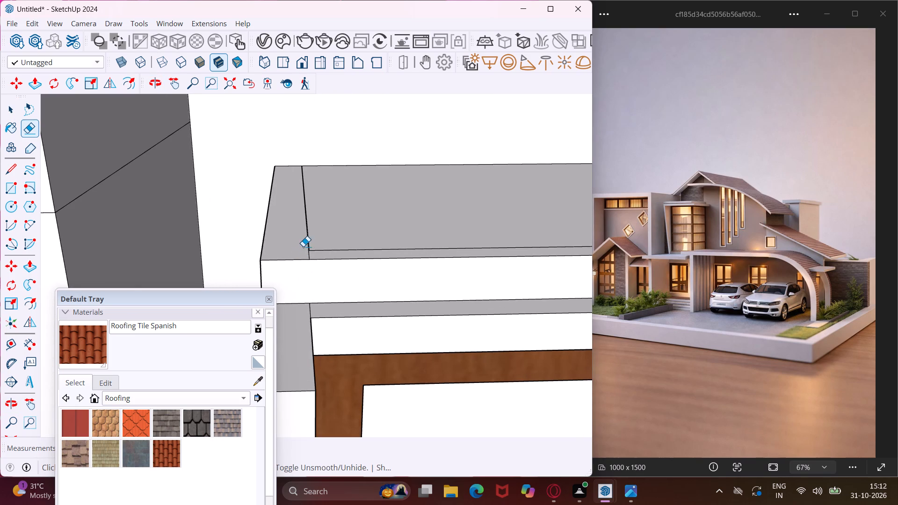
scroll(306, 246, "up", 7)
middle_click_drag(314, 249, 322, 272)
scroll(315, 263, "up", 3)
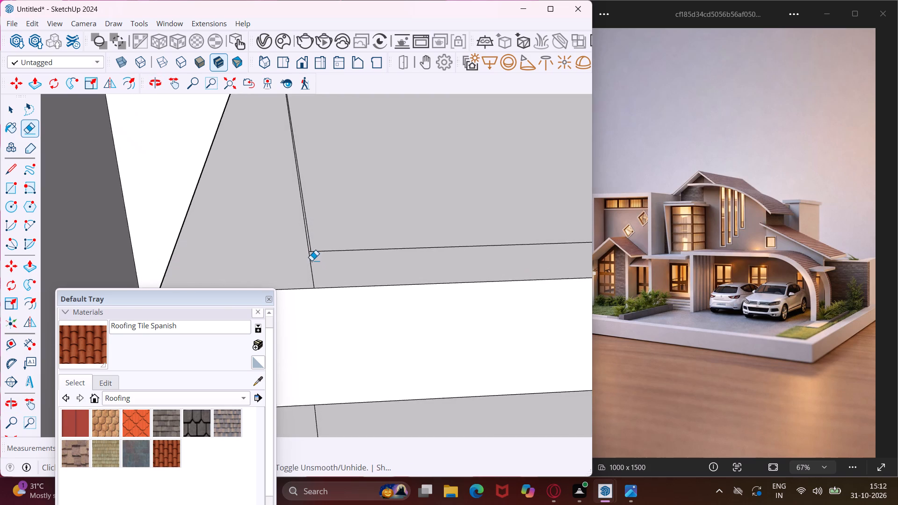
scroll(311, 260, "up", 1)
left_click(308, 256)
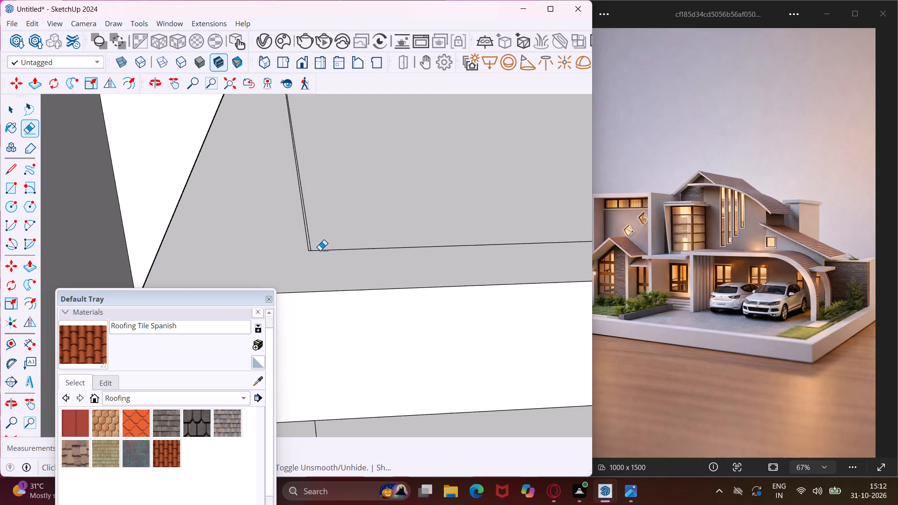
left_click(320, 250)
key("Escape")
key("space")
scroll(303, 231, "down", 6)
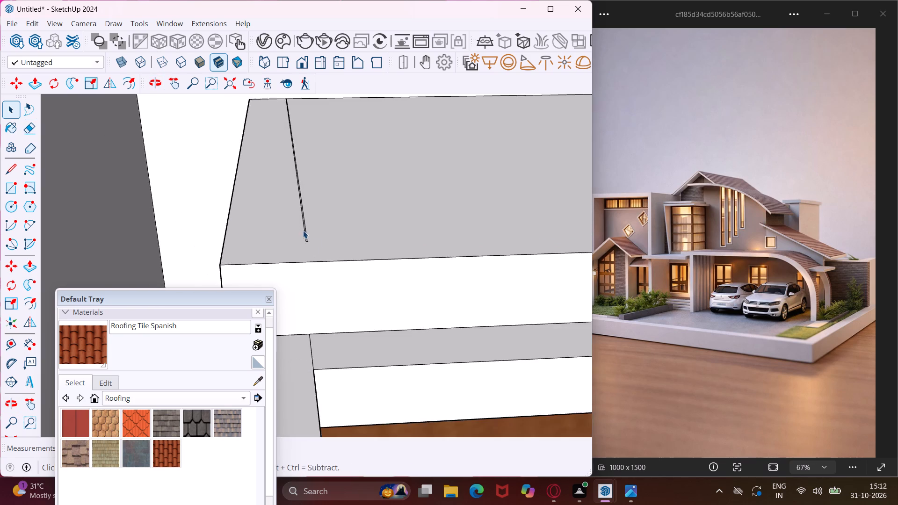
scroll(302, 227, "down", 19)
scroll(294, 245, "down", 6)
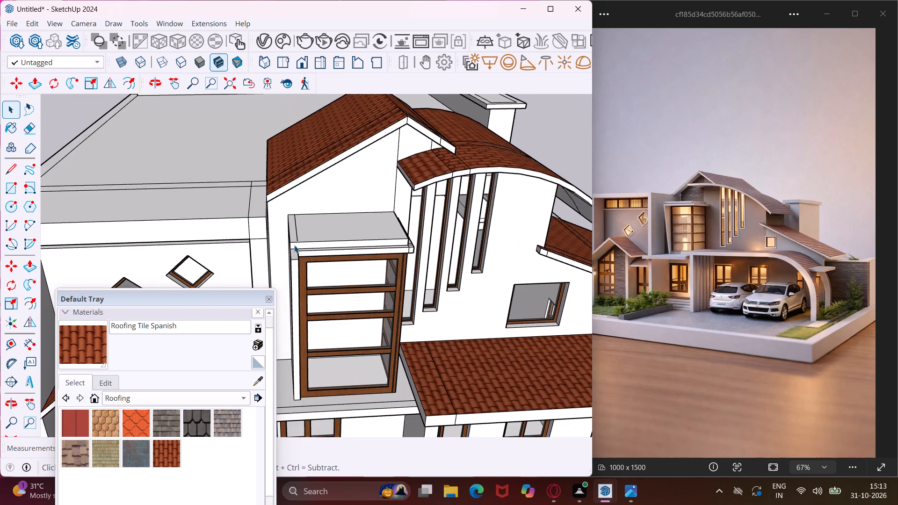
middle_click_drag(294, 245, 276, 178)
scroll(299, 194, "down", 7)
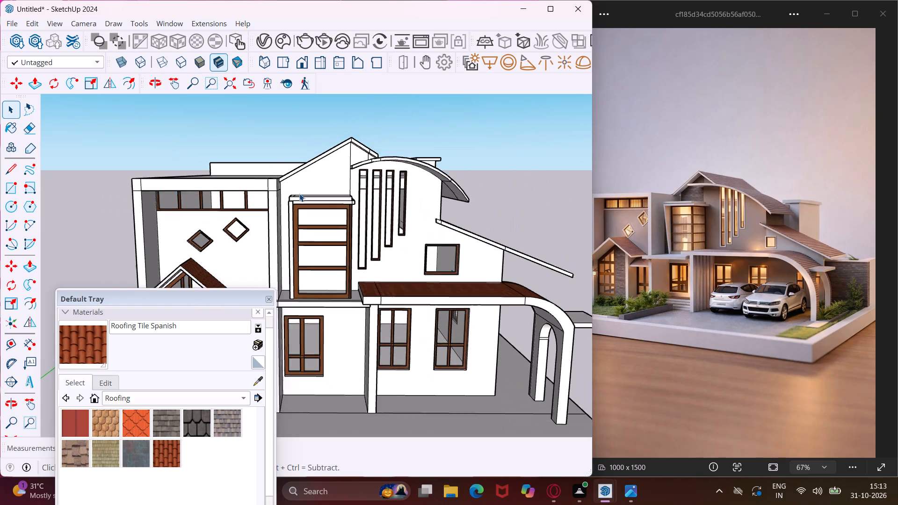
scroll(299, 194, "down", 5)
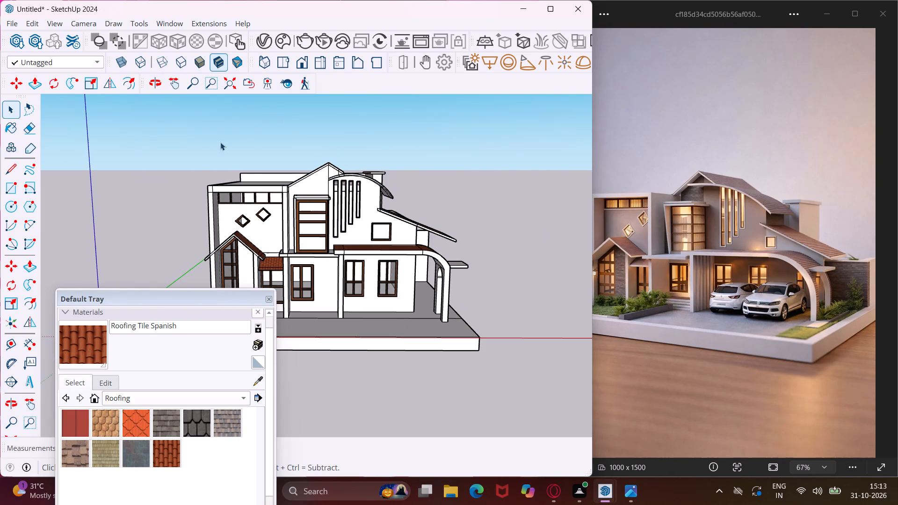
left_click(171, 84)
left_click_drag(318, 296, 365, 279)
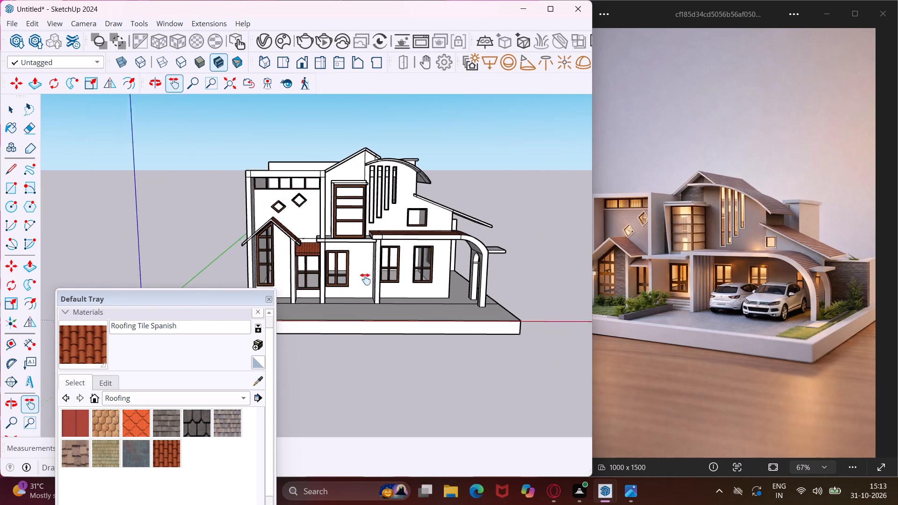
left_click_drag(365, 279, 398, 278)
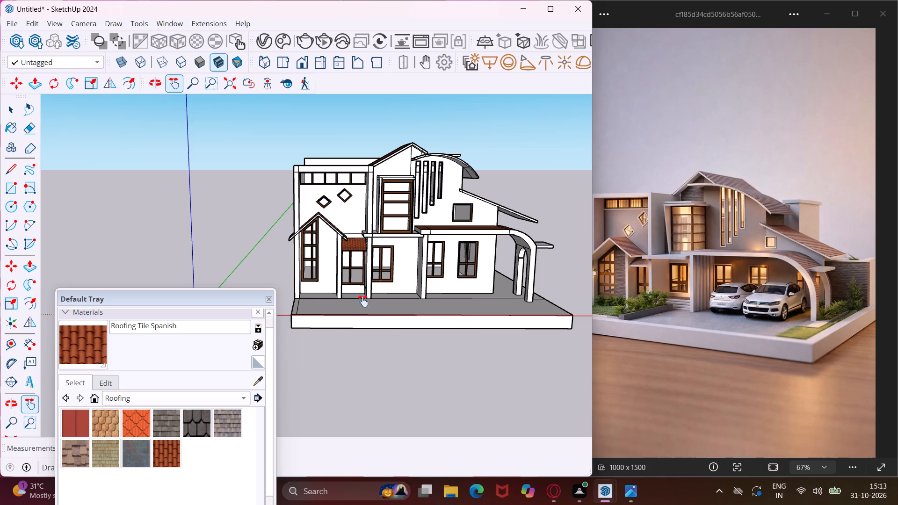
Move the Default Tray clear of the house model.
left_click_drag(227, 303, 213, 336)
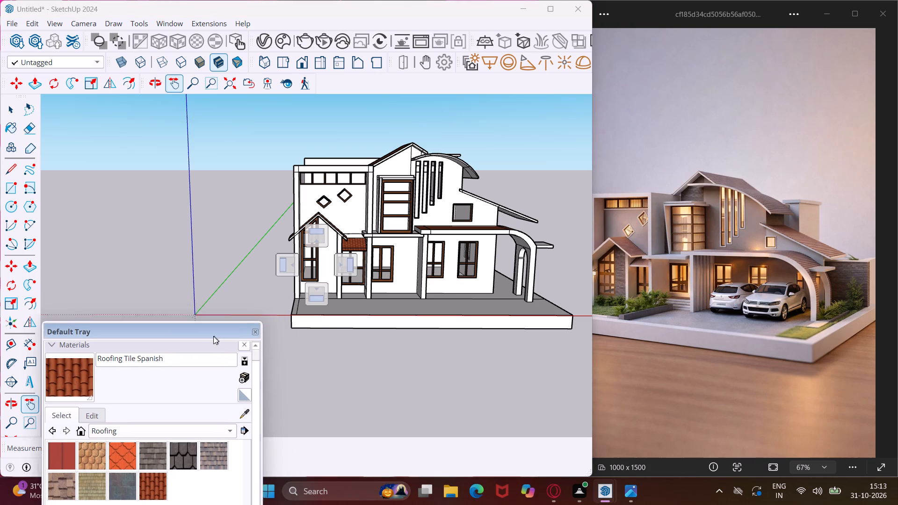
left_click_drag(213, 336, 192, 378)
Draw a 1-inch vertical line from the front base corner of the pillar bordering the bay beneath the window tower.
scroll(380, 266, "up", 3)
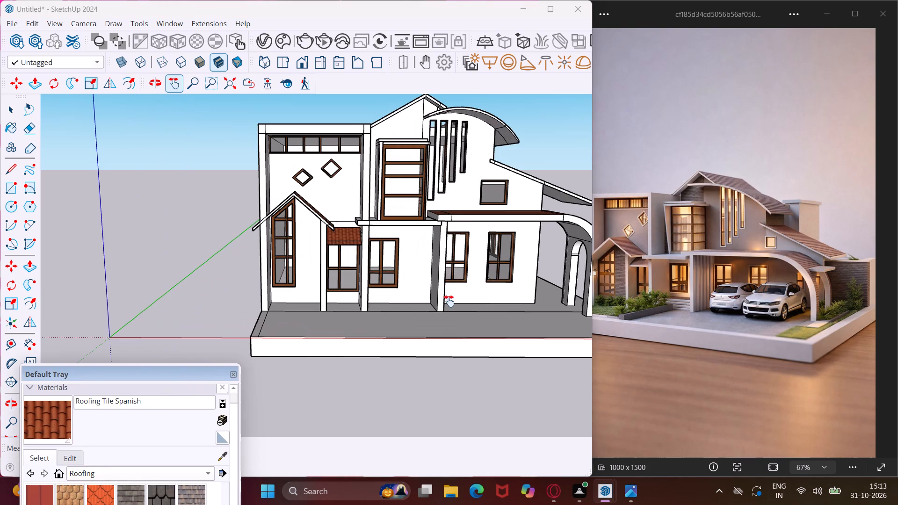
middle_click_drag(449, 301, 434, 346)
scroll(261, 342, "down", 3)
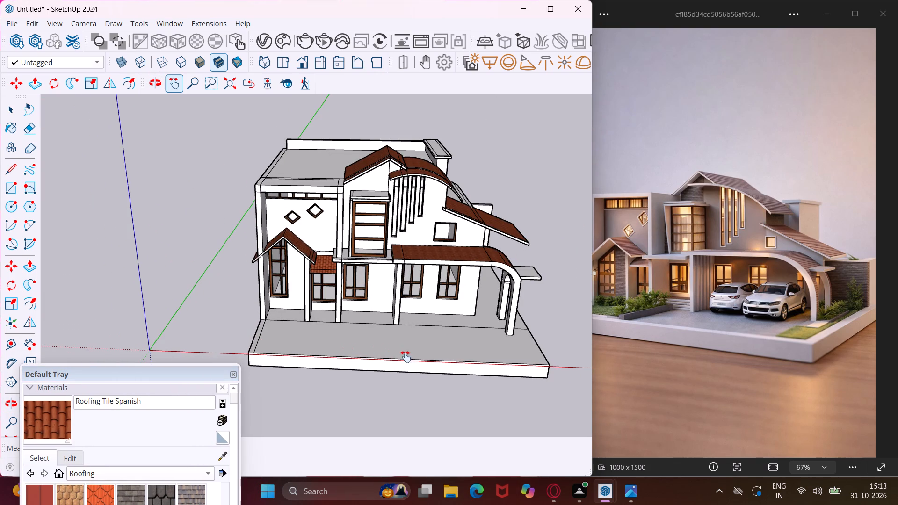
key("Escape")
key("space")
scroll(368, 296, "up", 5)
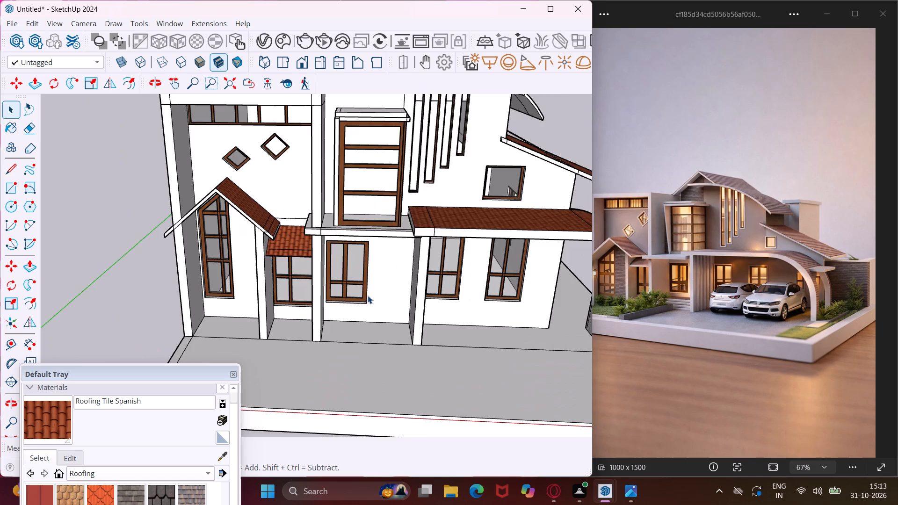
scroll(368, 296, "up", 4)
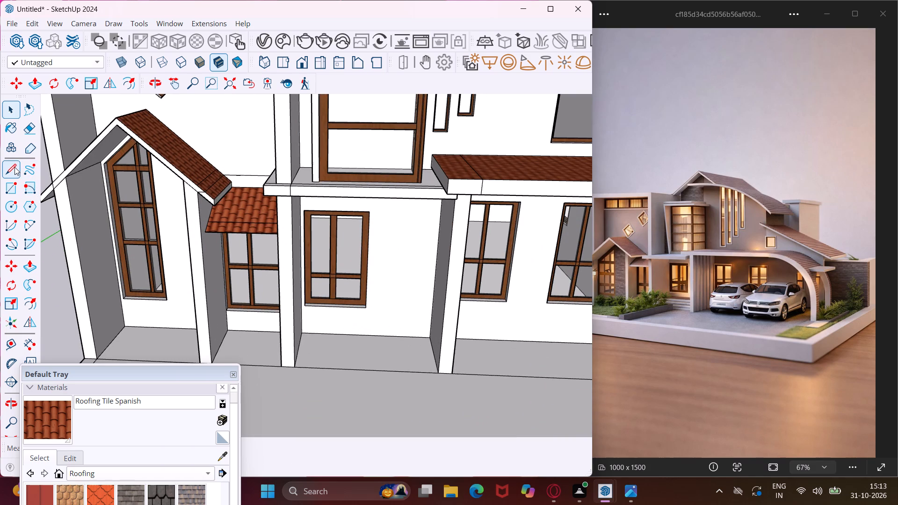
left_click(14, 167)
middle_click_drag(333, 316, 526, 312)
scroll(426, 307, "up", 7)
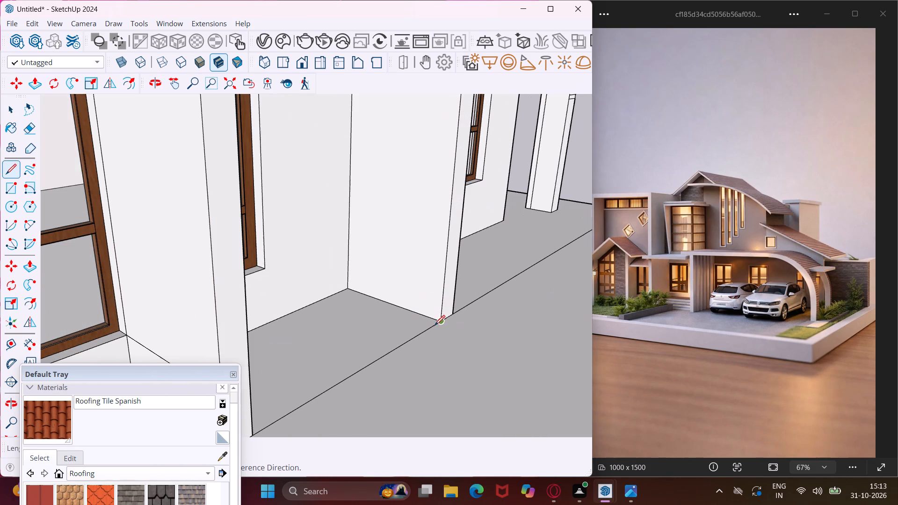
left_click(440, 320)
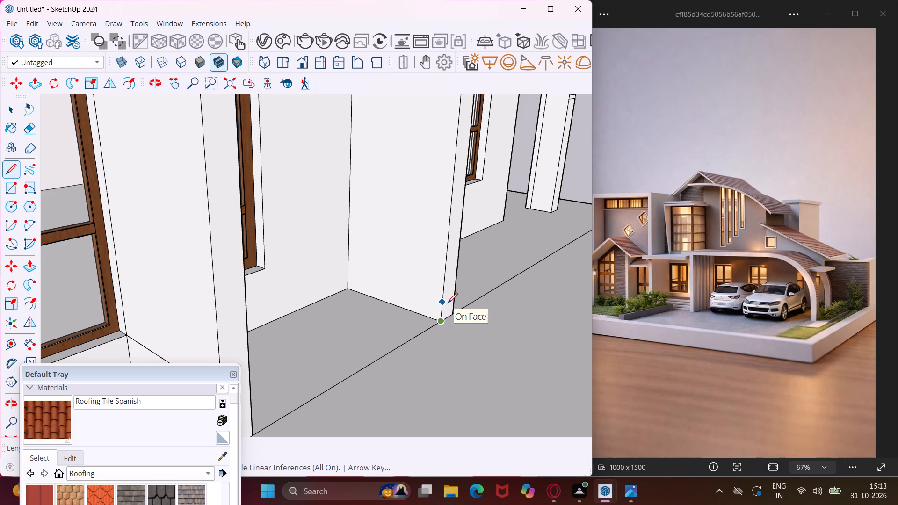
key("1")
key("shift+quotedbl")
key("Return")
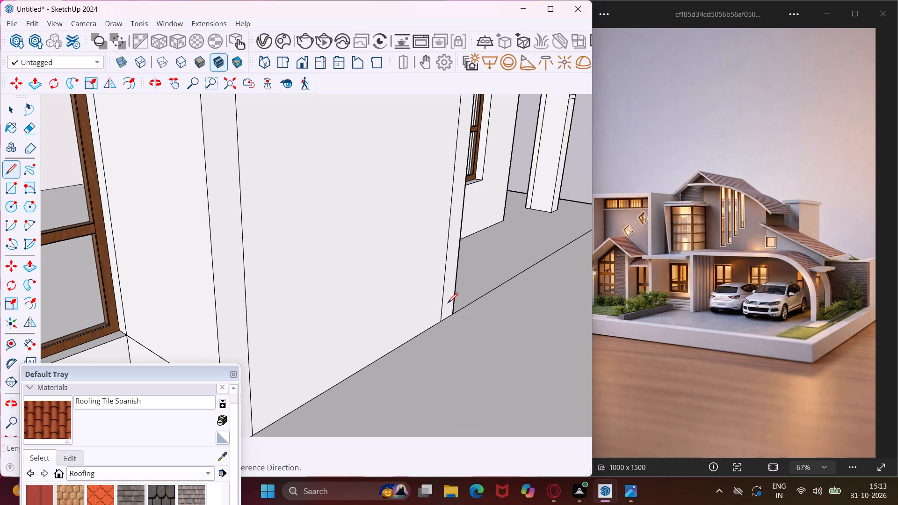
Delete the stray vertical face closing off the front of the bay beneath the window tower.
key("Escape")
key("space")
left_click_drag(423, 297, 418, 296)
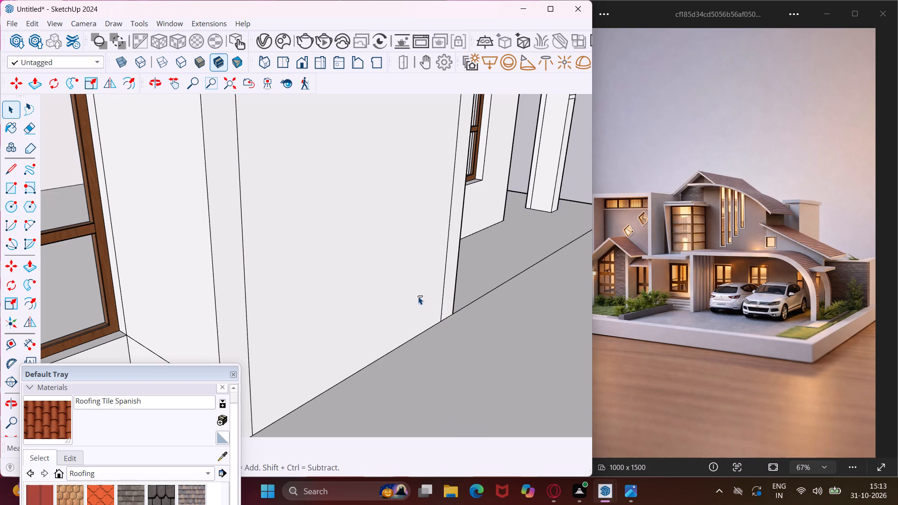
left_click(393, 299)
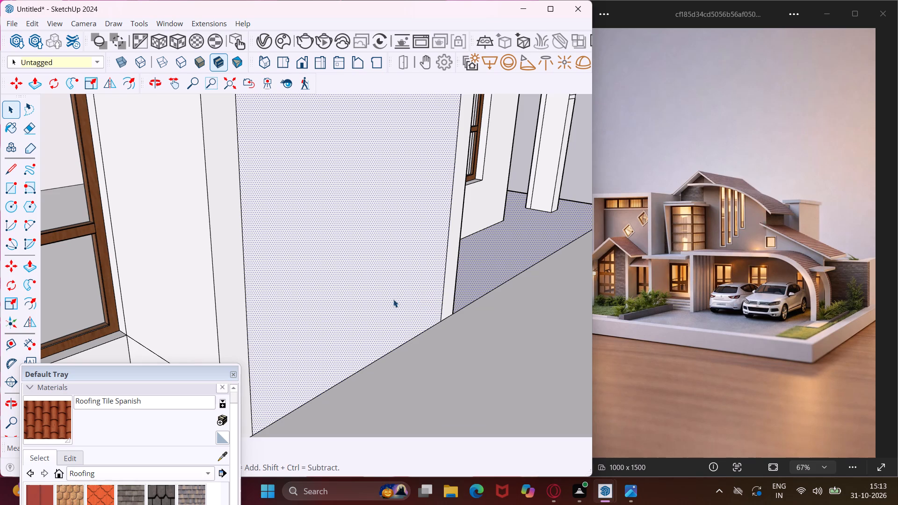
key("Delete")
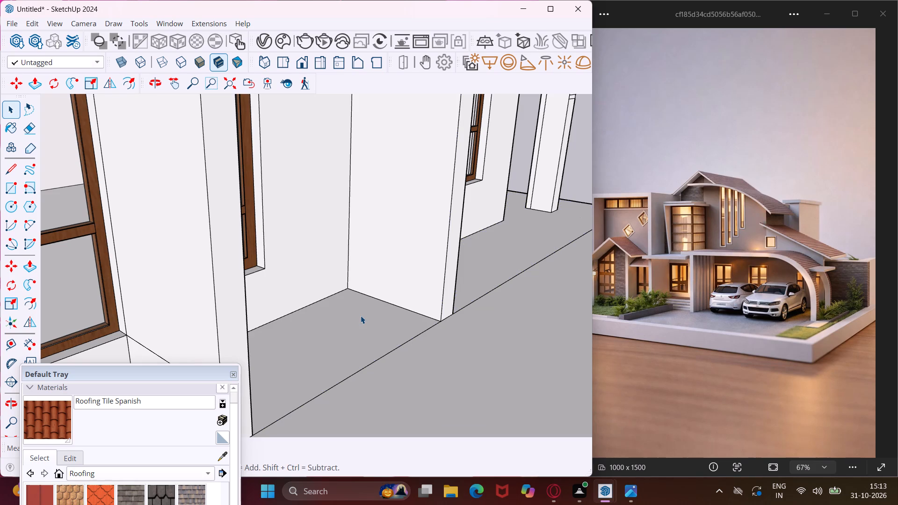
Draw a 2-foot vertical line from the floor along the bay's back corner on the carport side.
left_click(4, 169)
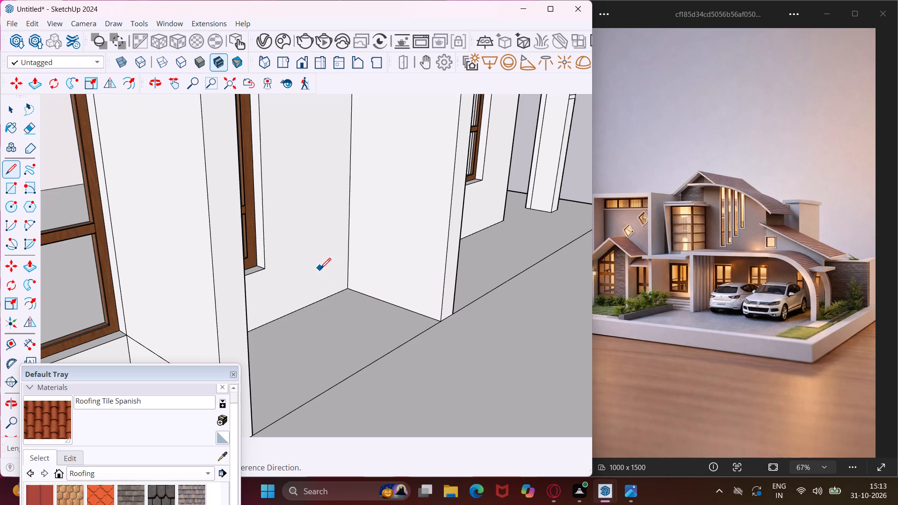
left_click(347, 289)
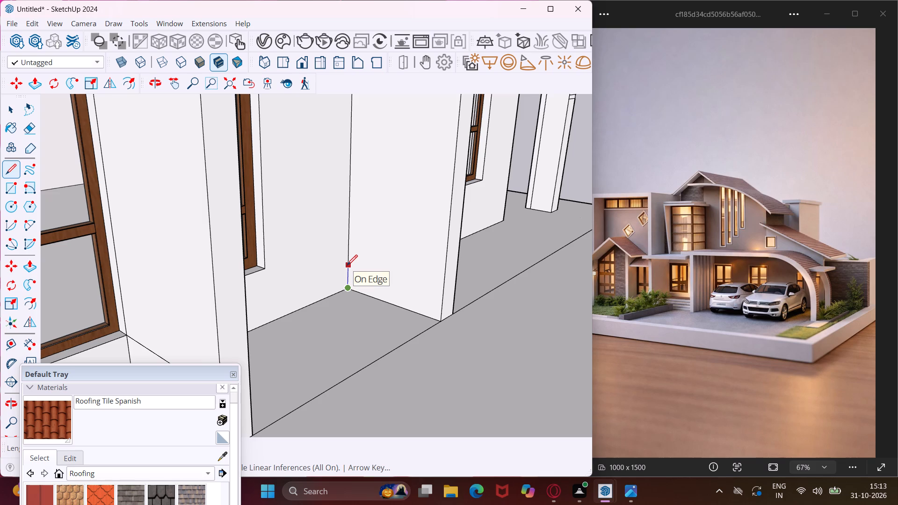
key("2")
key("apostrophe")
key("Return")
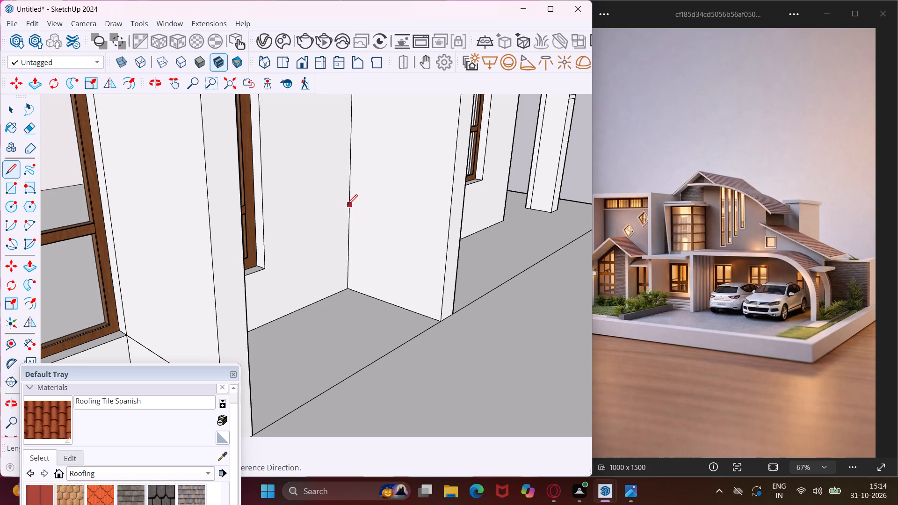
Start a stair profile on the bay's opposite side wall with a back-corner rise, a top tread about 2' deep and a 6" riser.
middle_click_drag(245, 298, 62, 300)
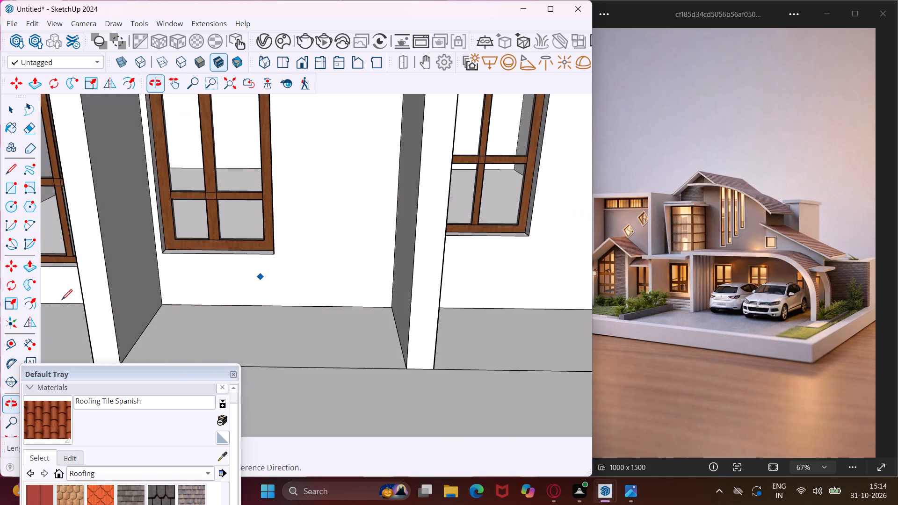
scroll(127, 306, "up", 5)
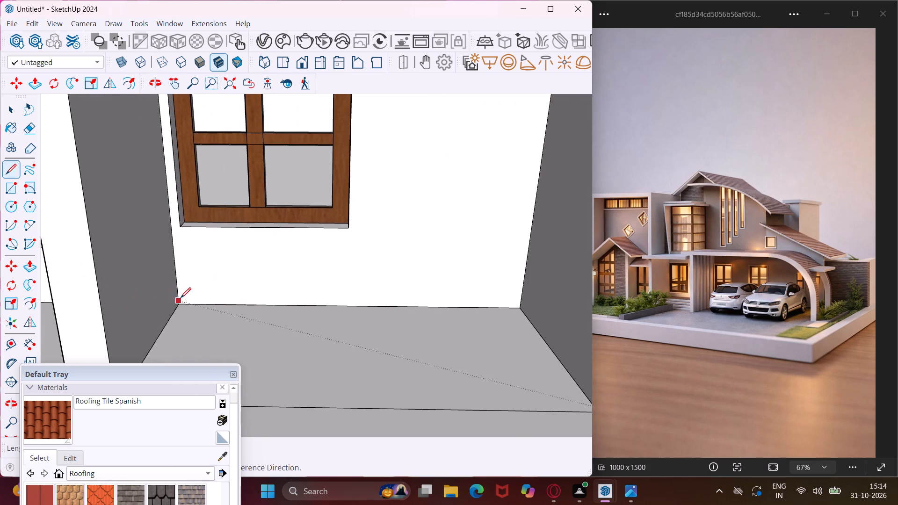
left_click(181, 301)
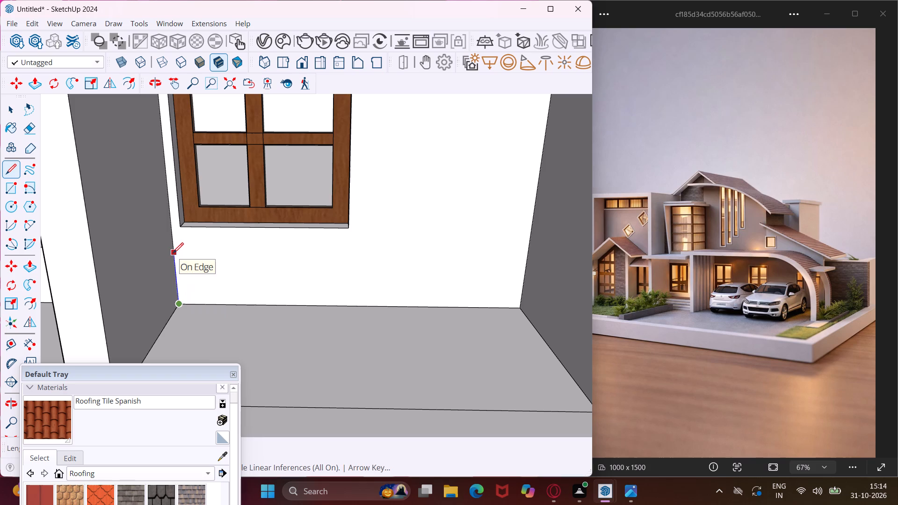
left_click(173, 253)
scroll(146, 273, "down", 4)
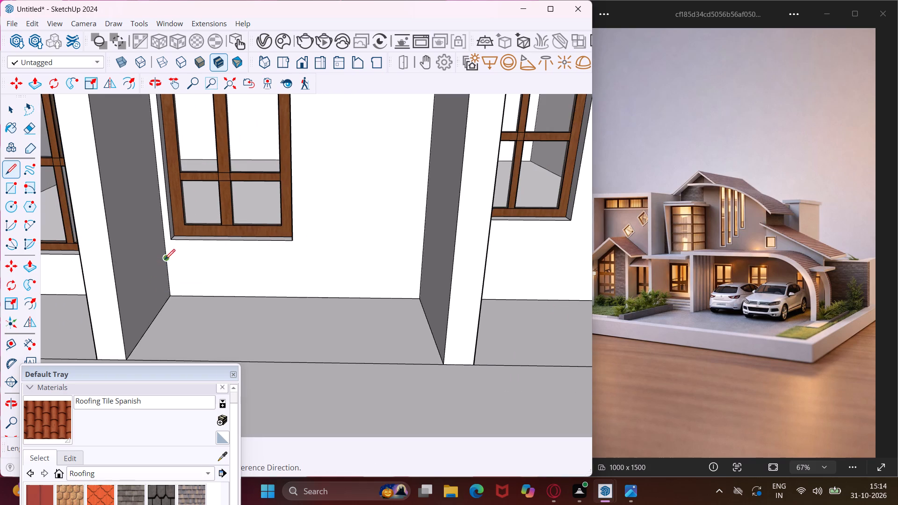
left_click(165, 260)
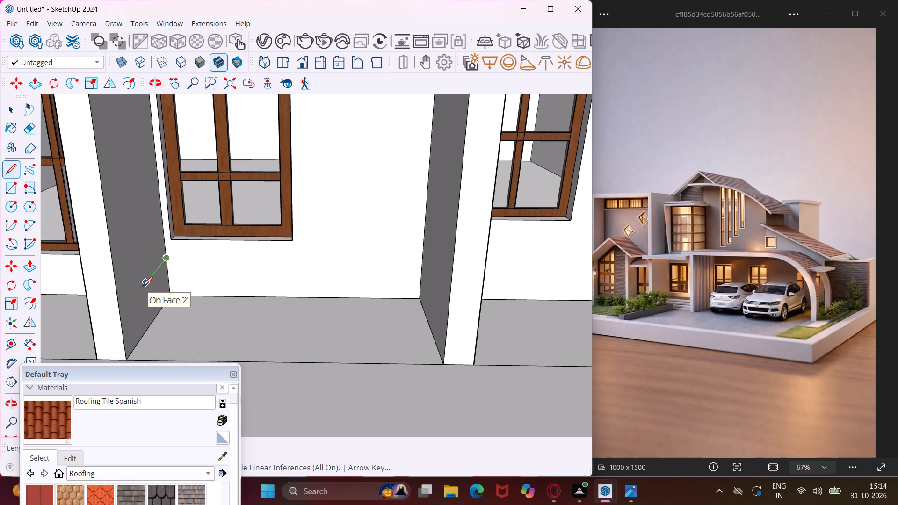
left_click(142, 287)
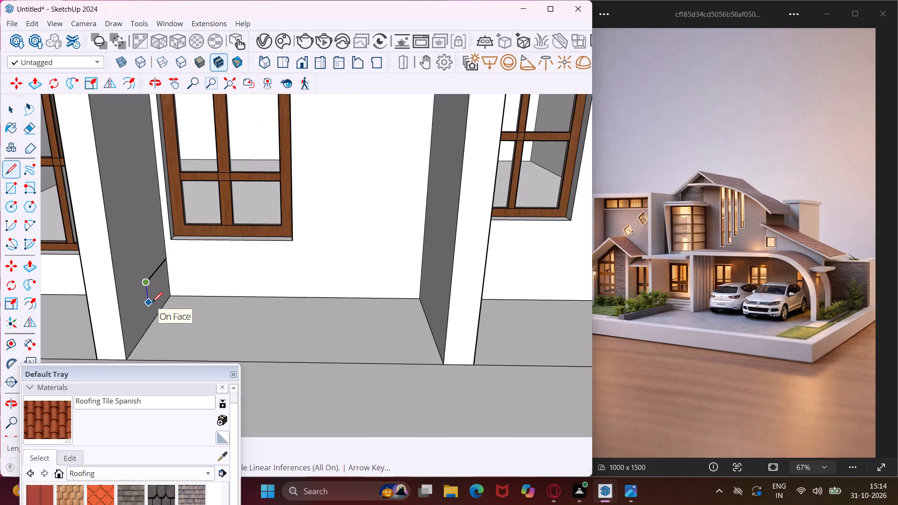
key("6")
key("shift+quotedbl")
key("Return")
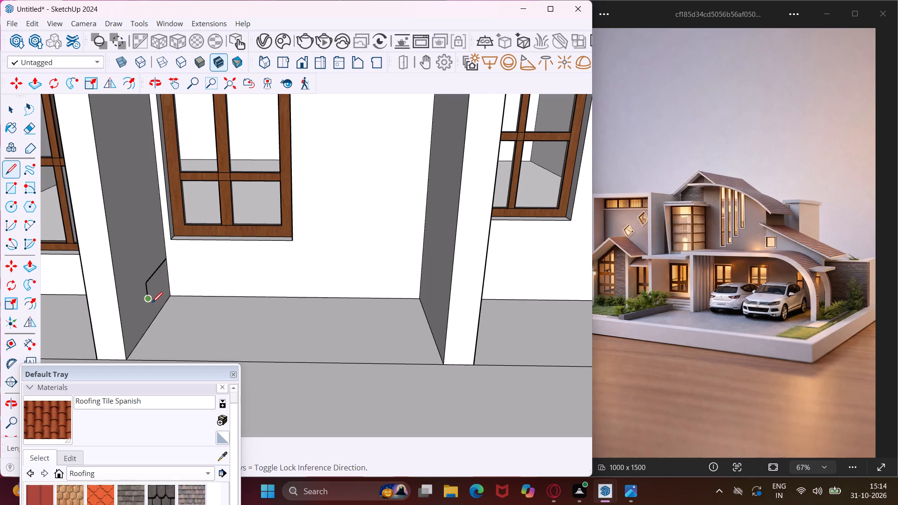
Complete the stair profile with a middle tread, another riser and a bottom tread reaching the side wall's front edge.
middle_click_drag(152, 303, 141, 268)
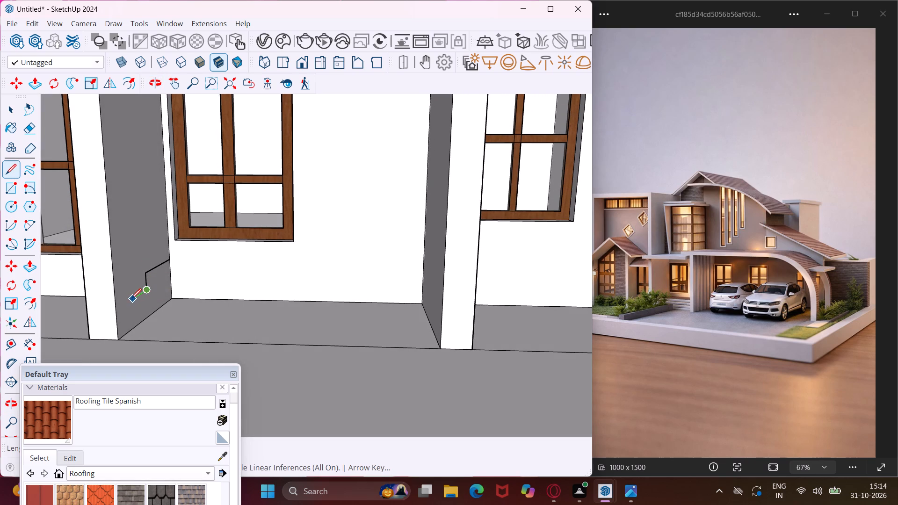
middle_click_drag(125, 304, 87, 304)
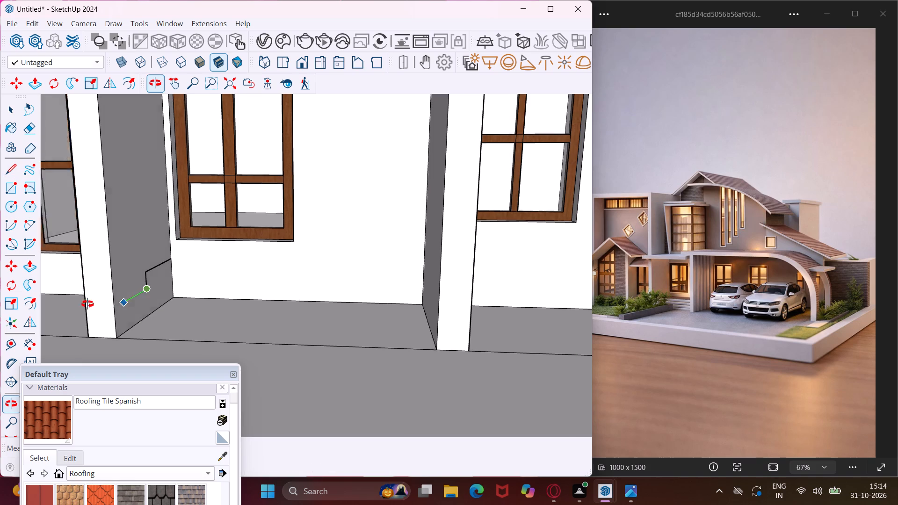
middle_click_drag(87, 304, 61, 309)
scroll(142, 282, "up", 3)
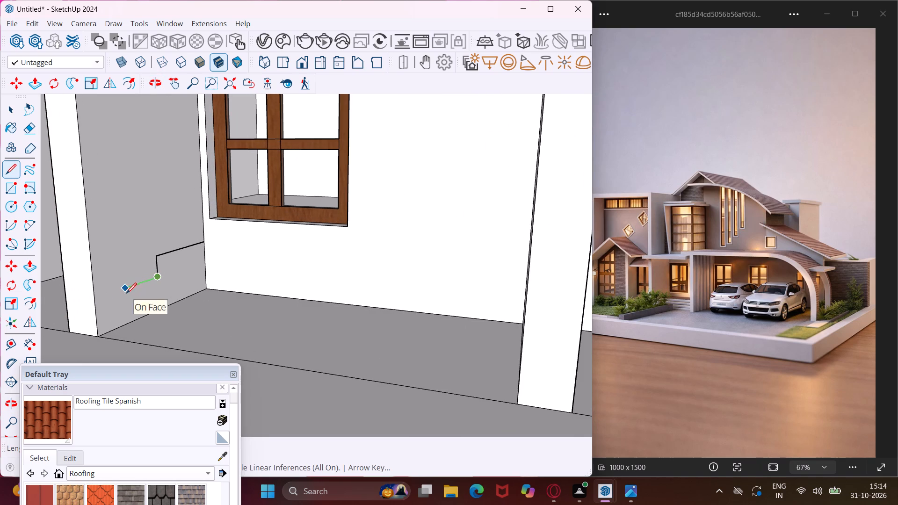
left_click(129, 289)
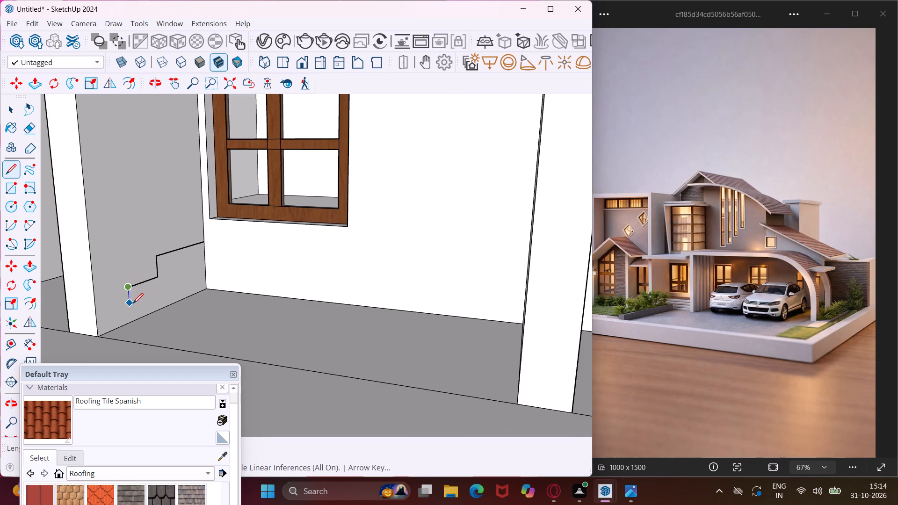
left_click(134, 307)
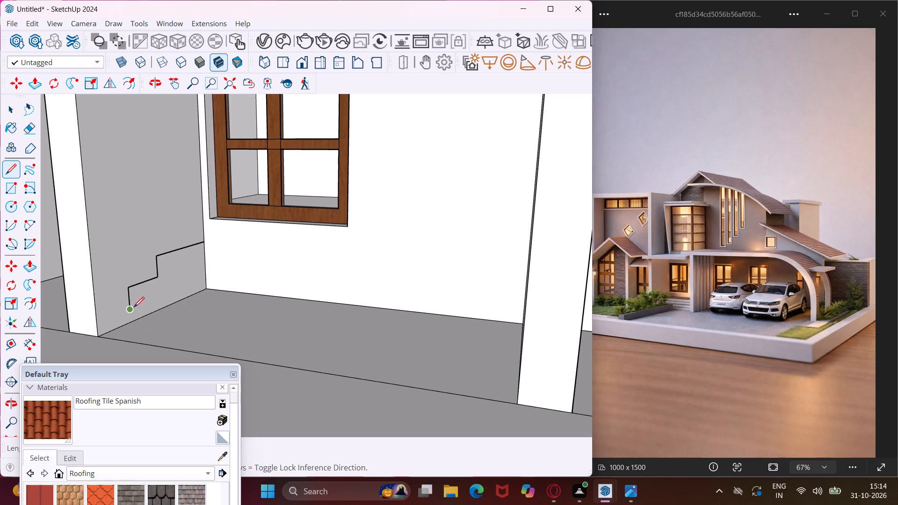
left_click(97, 324)
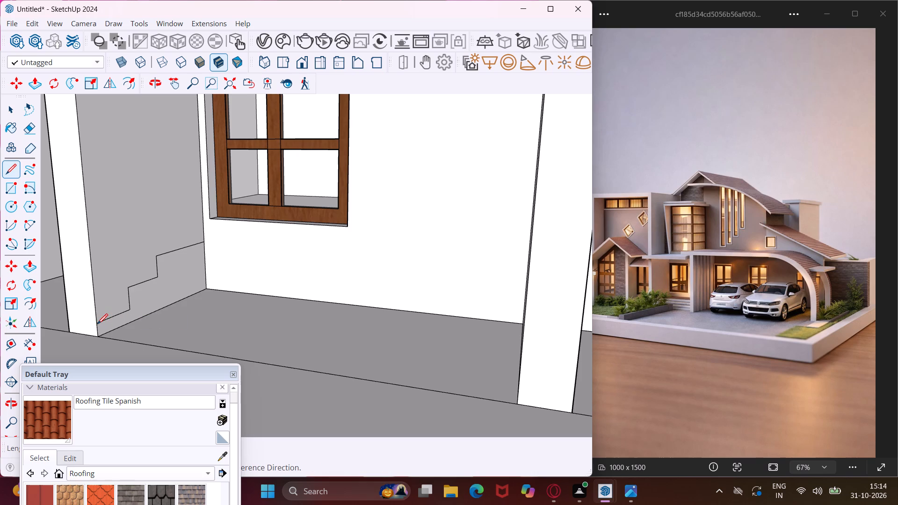
key("Escape")
key("space")
Push/Pull the stair profile across the bay to the opposite side wall to form three entrance steps.
left_click(151, 295)
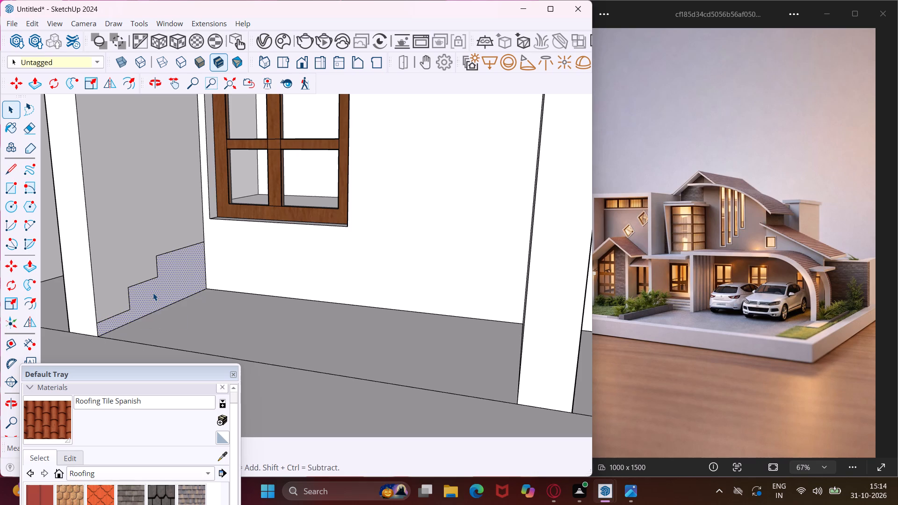
key("p")
left_click(153, 293)
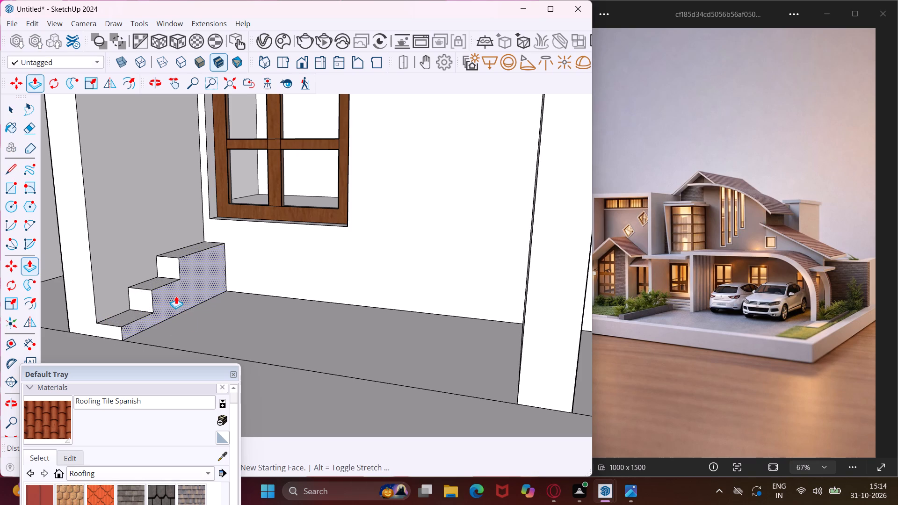
middle_click_drag(176, 296, 281, 313)
scroll(189, 302, "up", 1)
scroll(282, 309, "down", 4)
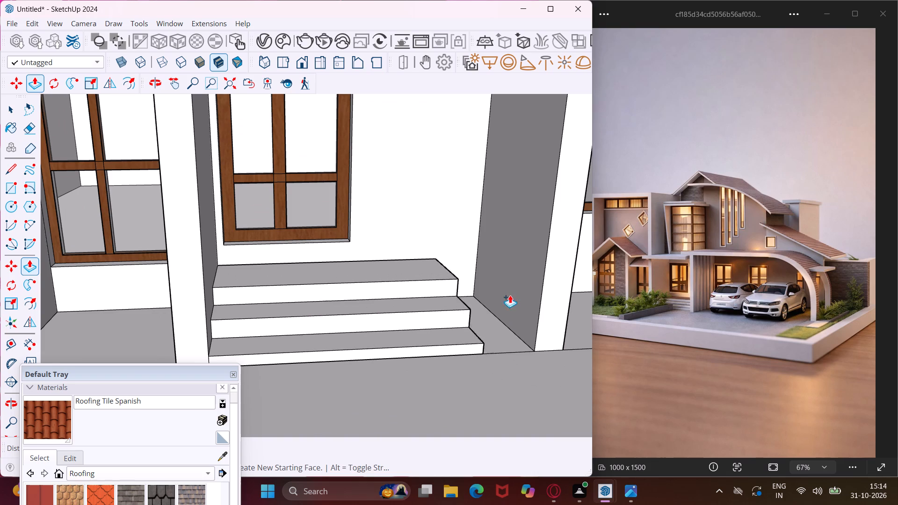
left_click(527, 298)
key("Escape")
key("space")
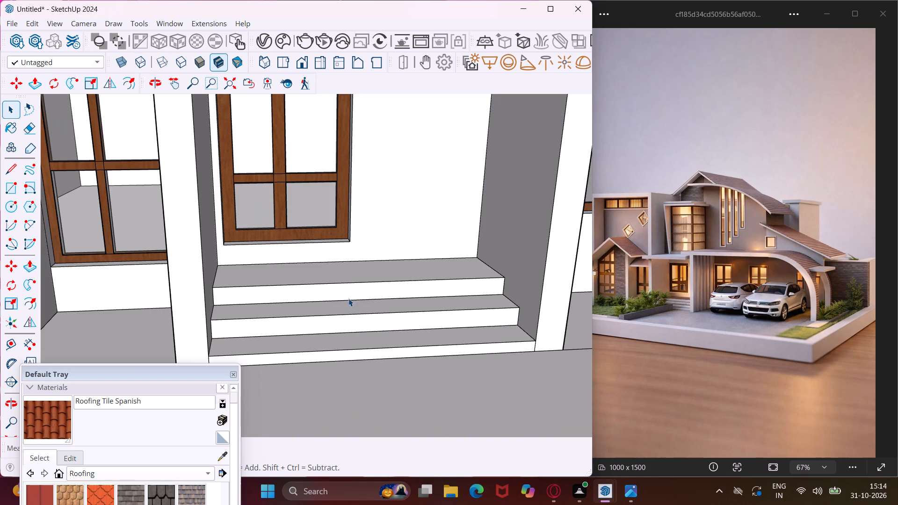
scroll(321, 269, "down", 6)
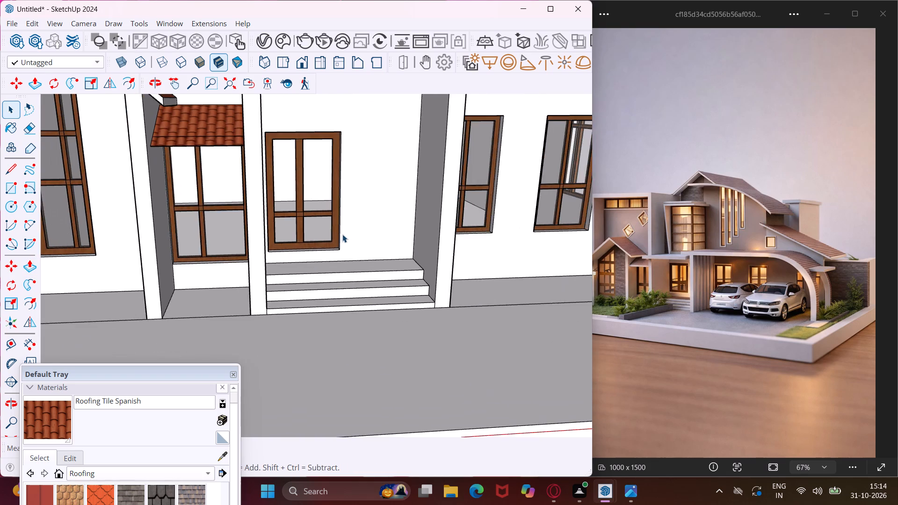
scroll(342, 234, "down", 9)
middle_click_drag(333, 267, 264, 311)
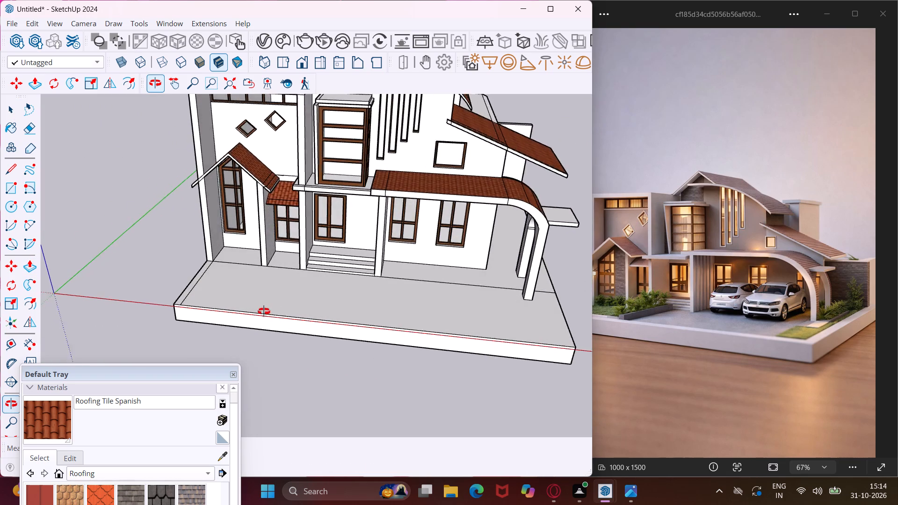
Search the 3D Warehouse for "car".
middle_click_drag(264, 311, 218, 312)
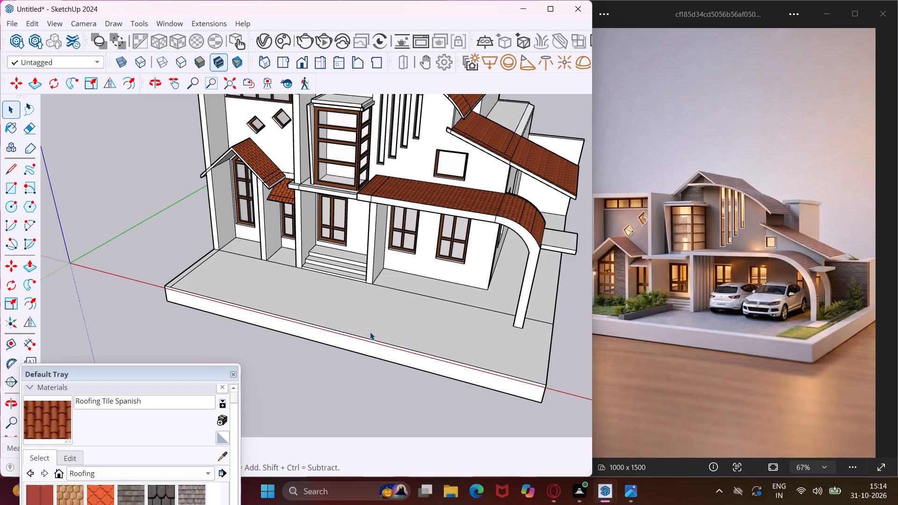
scroll(371, 332, "up", 4)
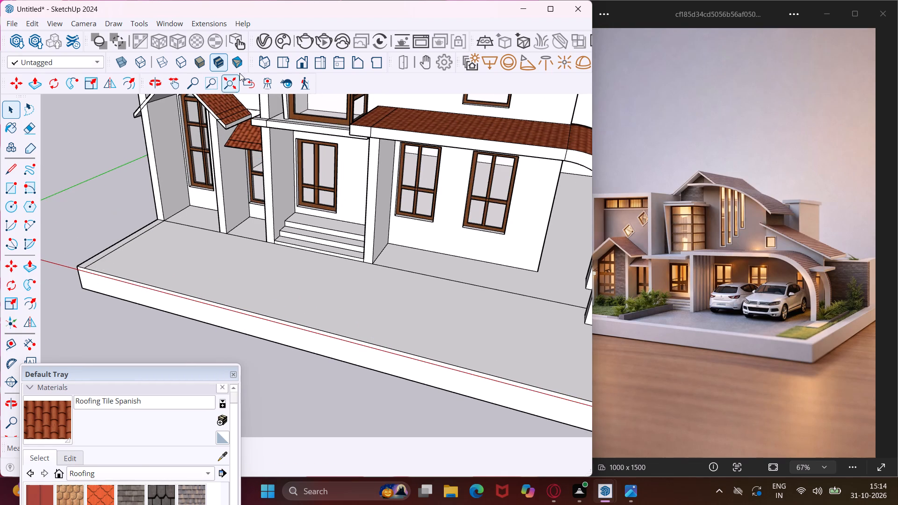
left_click(165, 23)
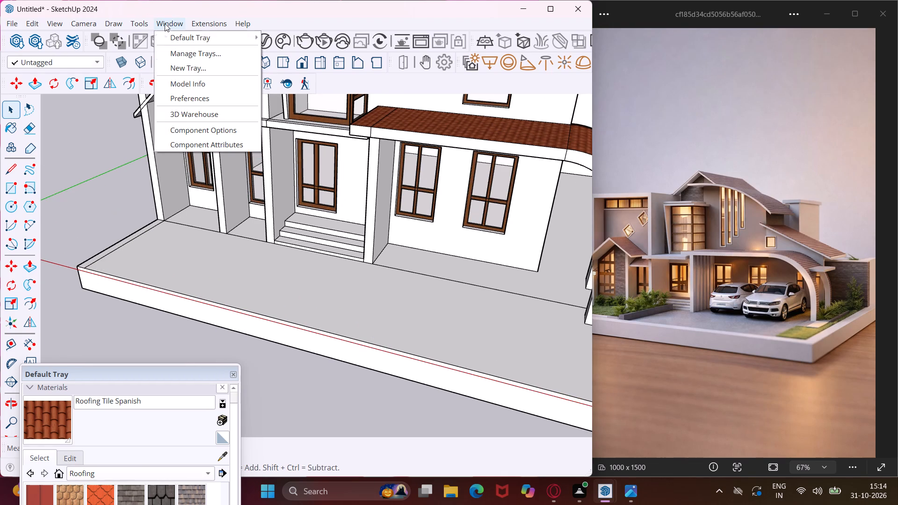
left_click(190, 112)
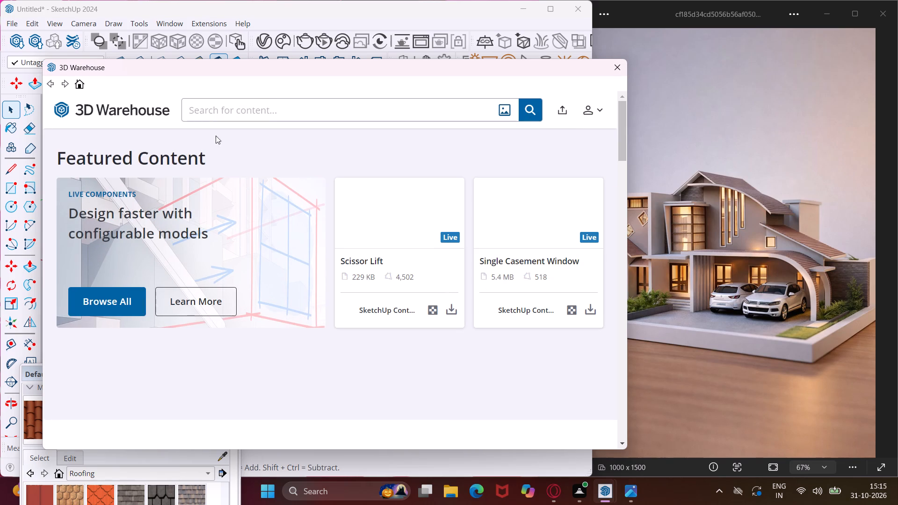
left_click(236, 111)
left_click(233, 107)
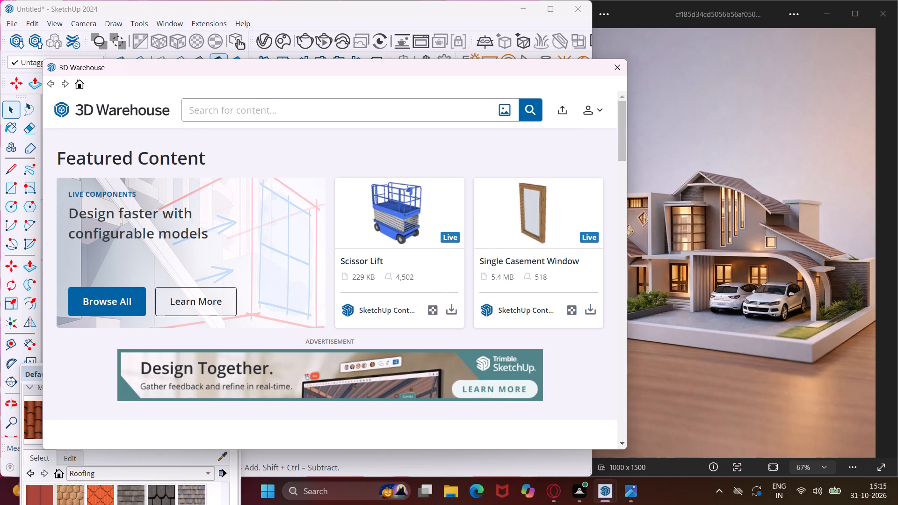
type("car")
key("Return")
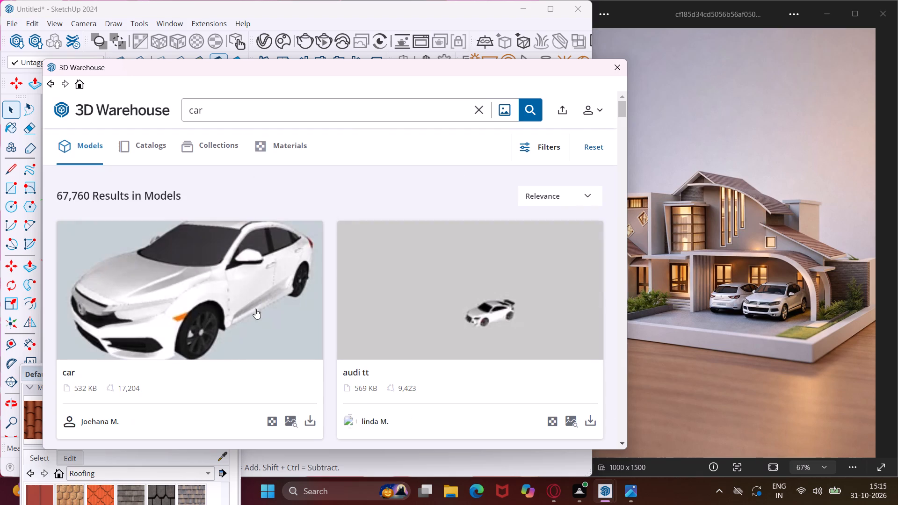
Load the white sedan model named "car" from the results and place it on the carport floor beside the entrance bay.
scroll(255, 311, "down", 1)
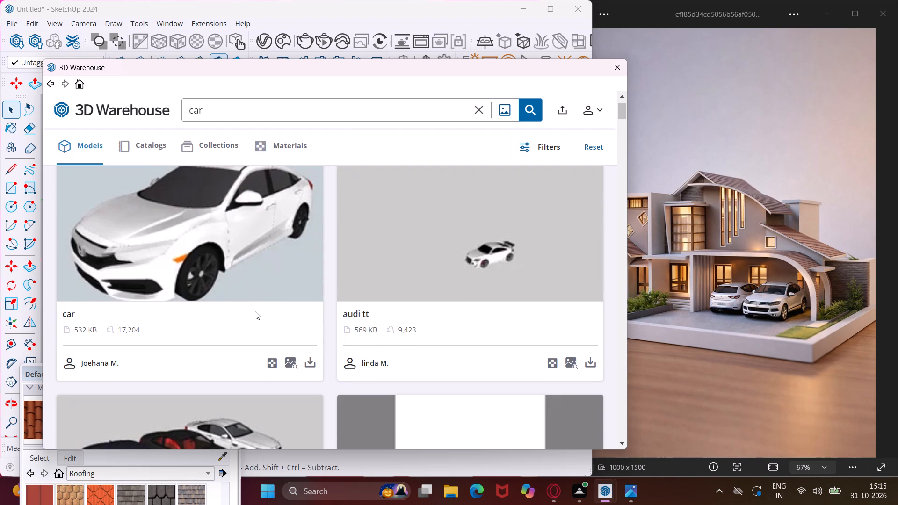
scroll(255, 311, "up", 1)
scroll(255, 311, "down", 3)
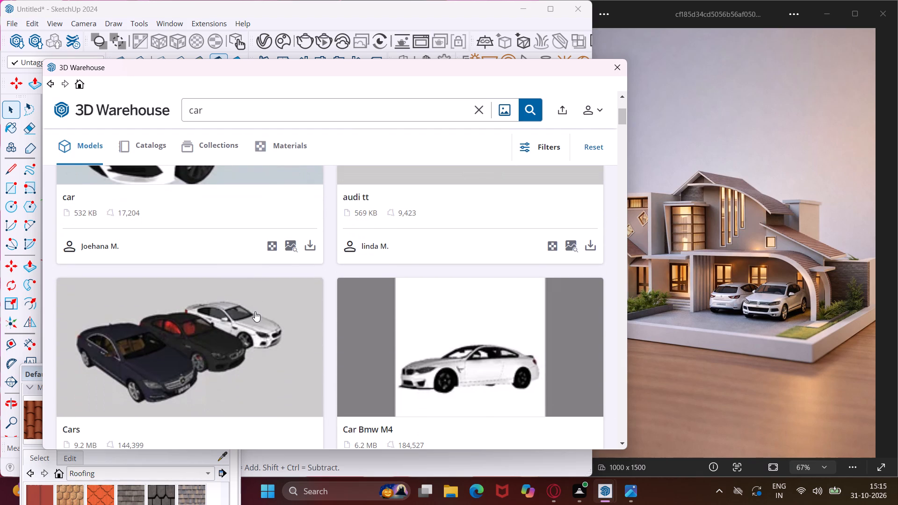
scroll(255, 311, "up", 1)
left_click(312, 299)
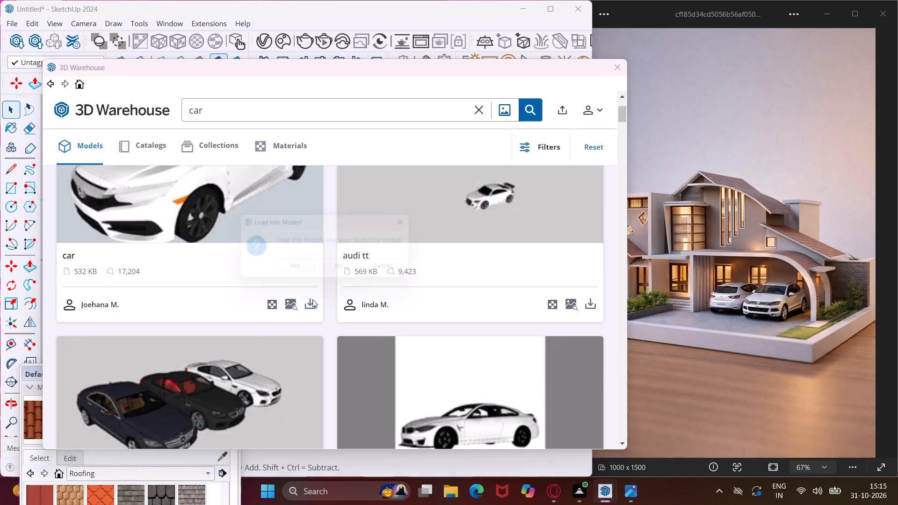
left_click(297, 271)
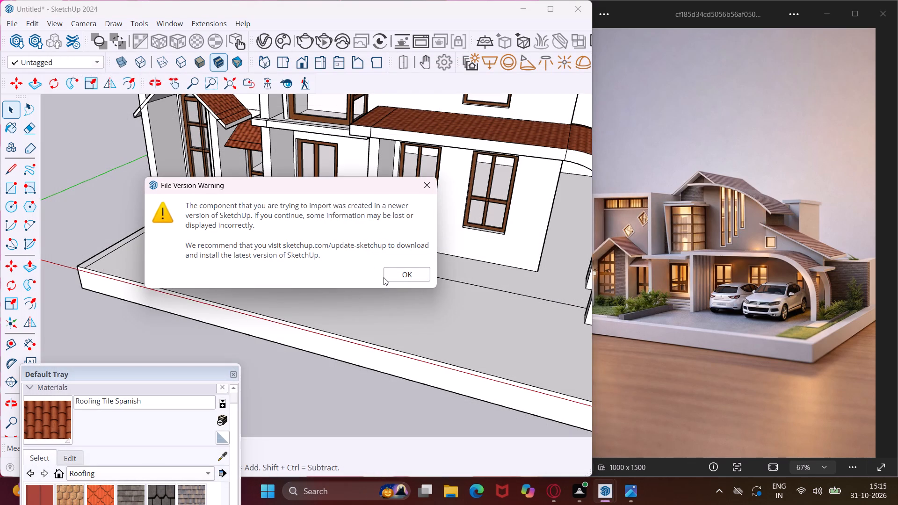
left_click(386, 274)
scroll(256, 293, "down", 3)
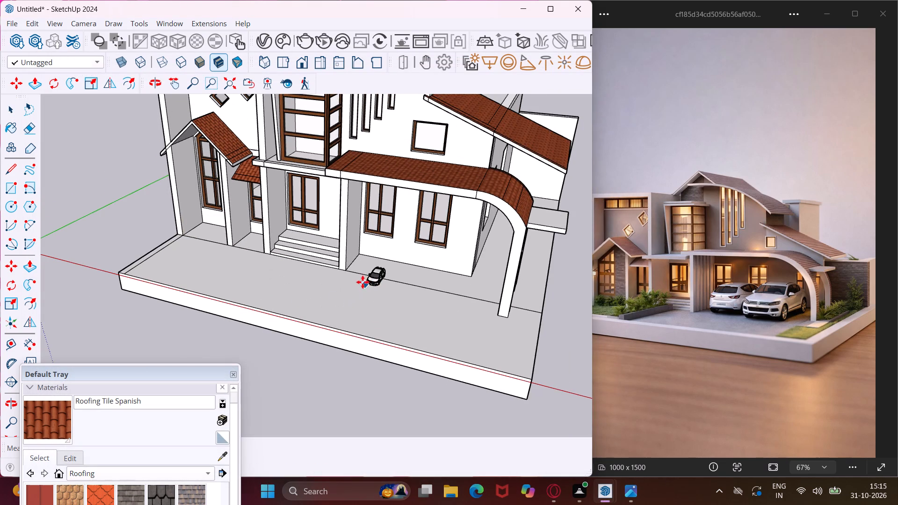
scroll(361, 280, "up", 10)
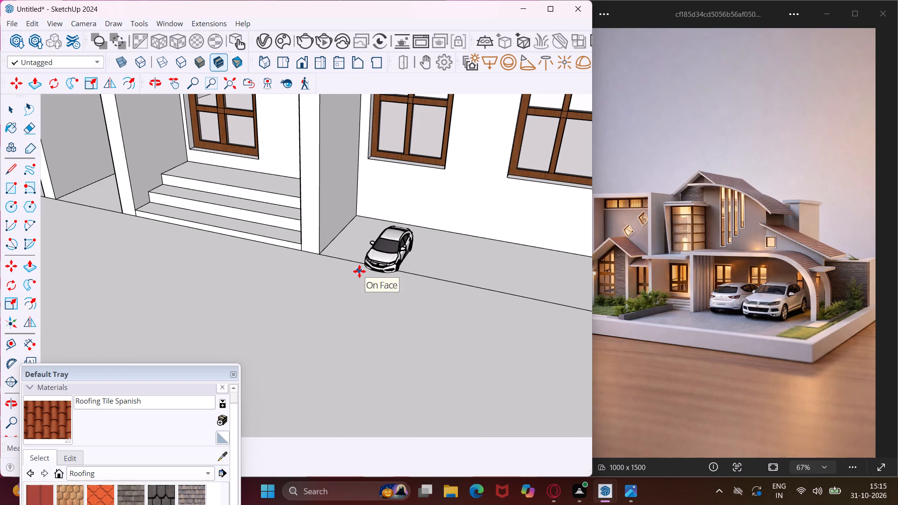
left_click(359, 271)
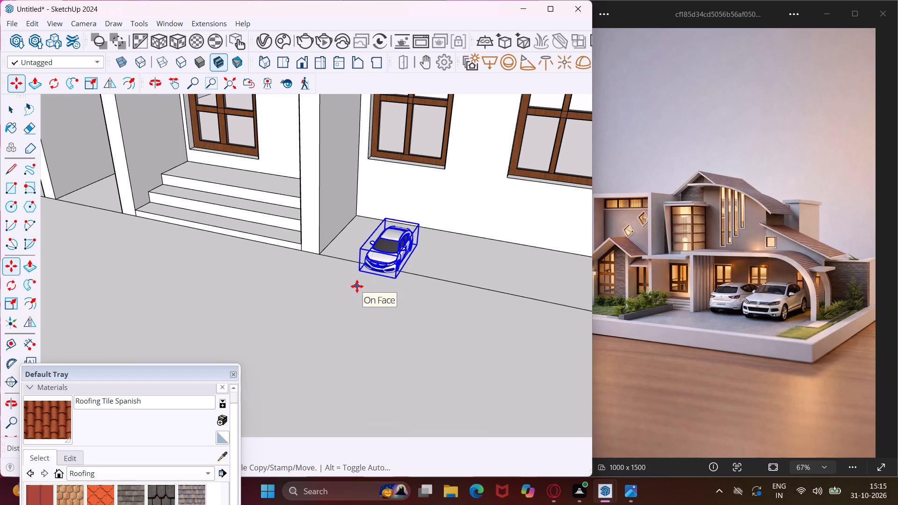
key("Escape")
key("space")
Scale the placed car upward along the blue axis to make it taller.
left_click(375, 258)
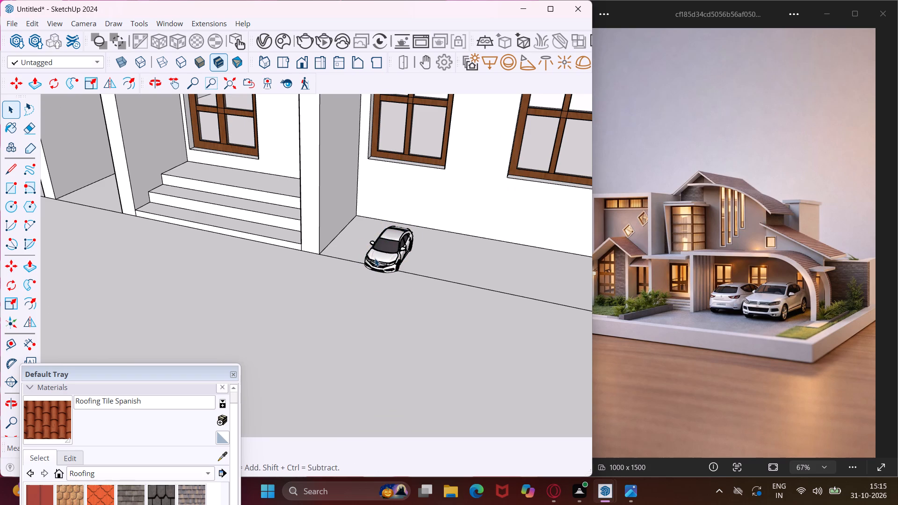
left_click(16, 299)
left_click(391, 238)
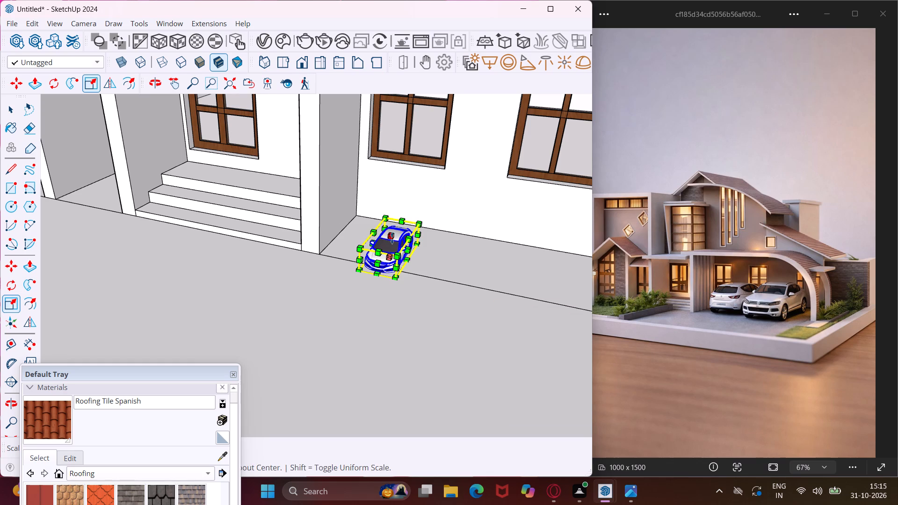
scroll(386, 216, "down", 10)
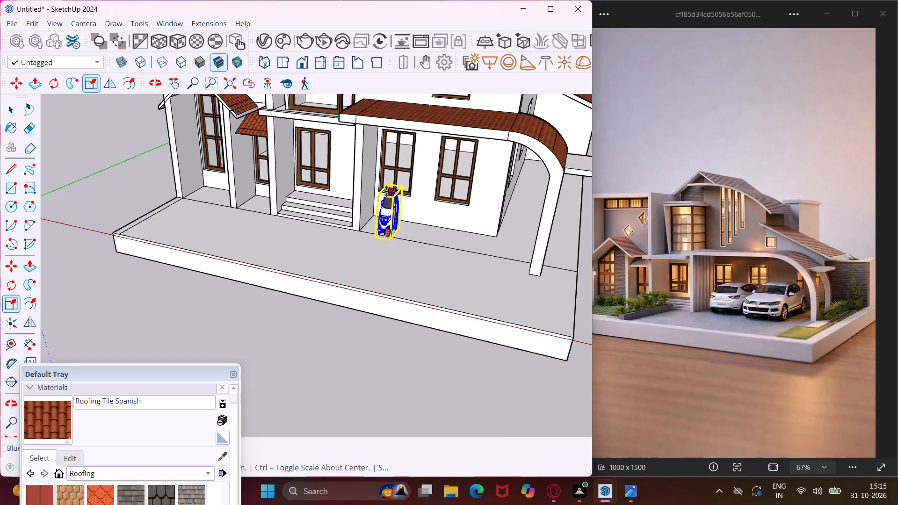
left_click(386, 191)
Scale the car longer toward its front along the green axis and wider along the red axis toward the carport arch.
middle_click_drag(386, 213, 285, 237)
scroll(364, 235, "up", 1)
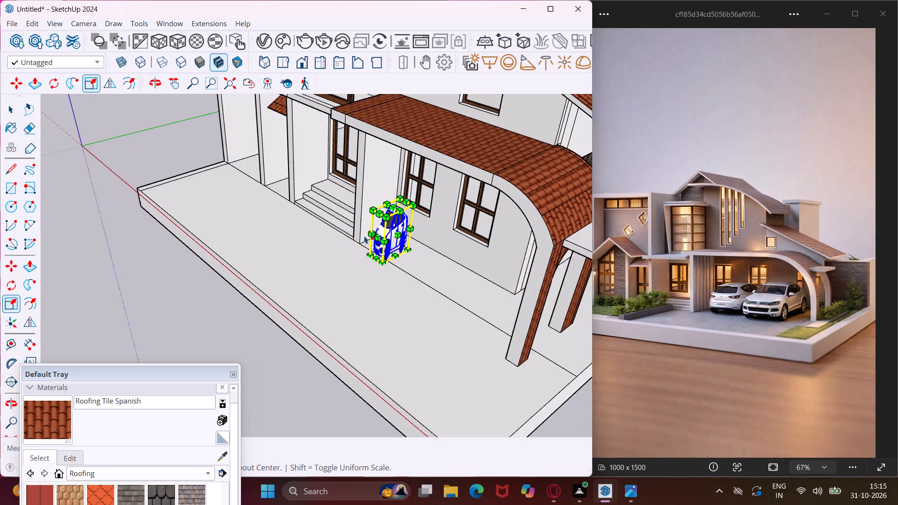
scroll(364, 236, "up", 5)
left_click(387, 236)
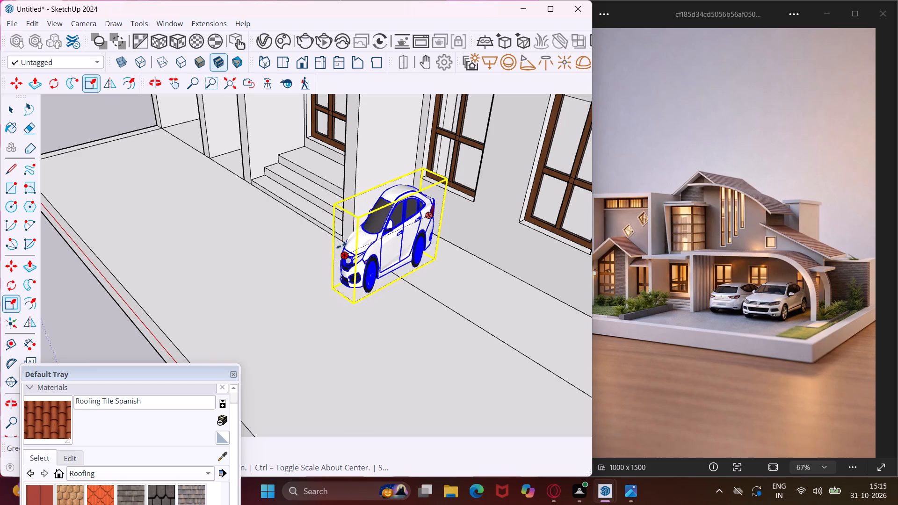
left_click(322, 252)
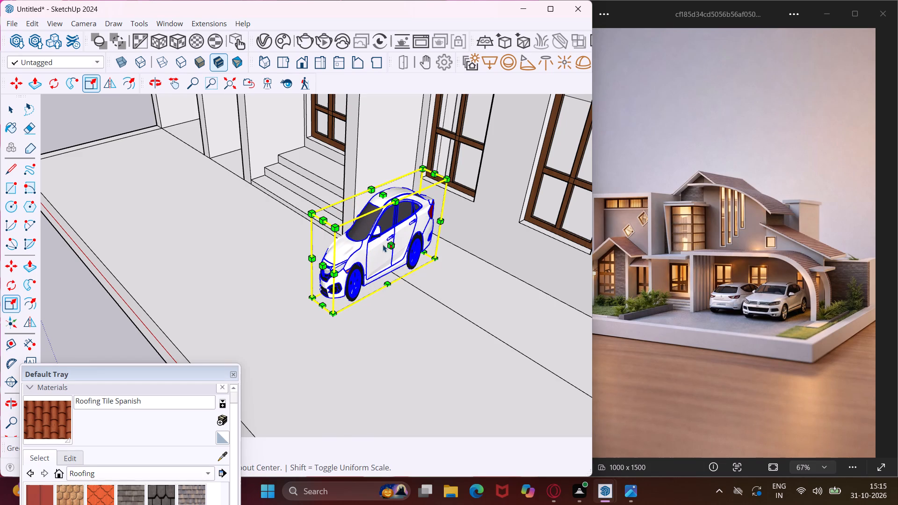
left_click(390, 244)
scroll(408, 253, "down", 3)
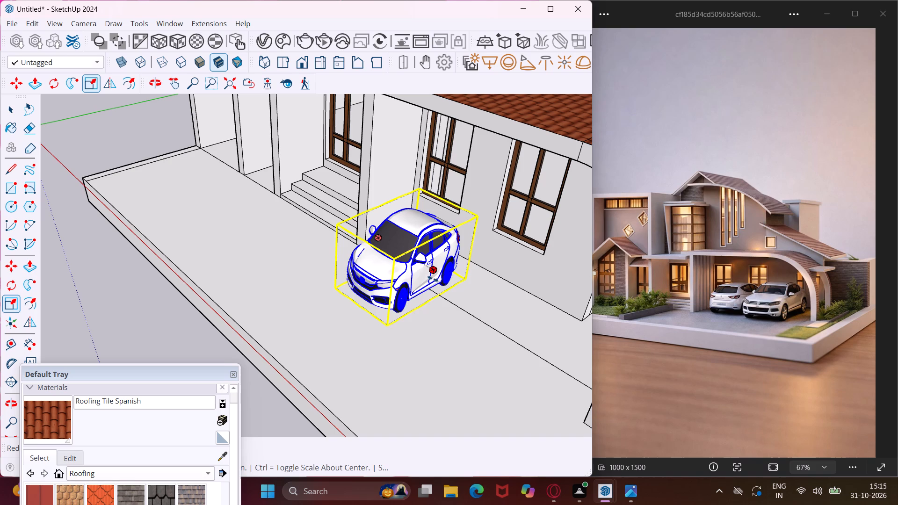
left_click(436, 283)
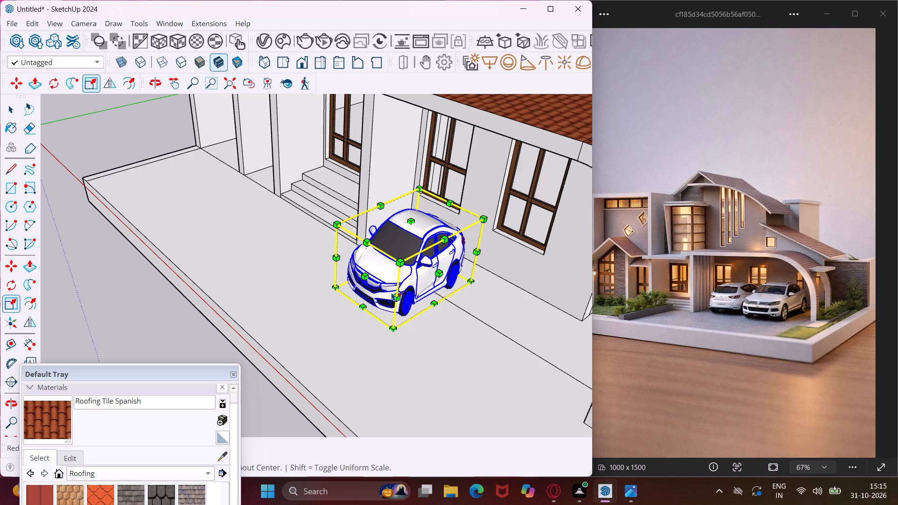
Stretch the car's front end further forward along the green axis.
middle_click_drag(391, 292, 521, 294)
middle_click_drag(421, 256, 402, 260)
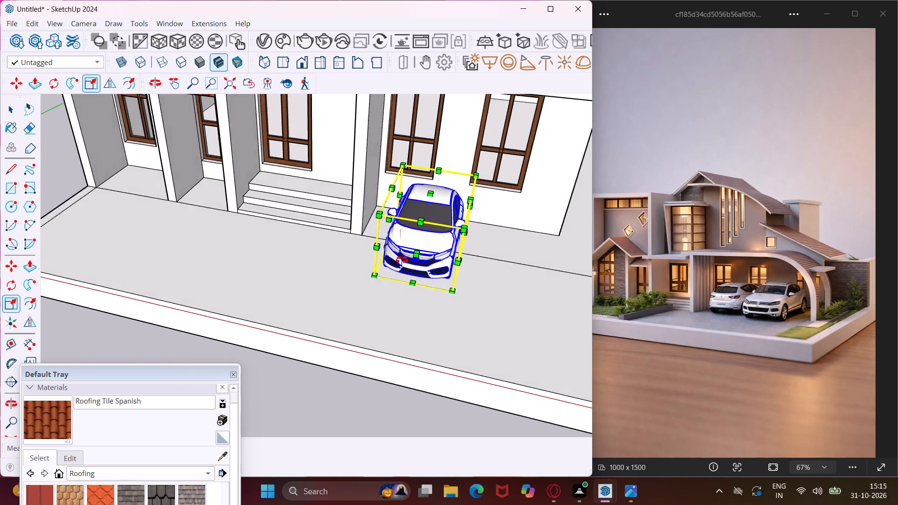
middle_click_drag(402, 260, 250, 252)
scroll(250, 252, "up", 3)
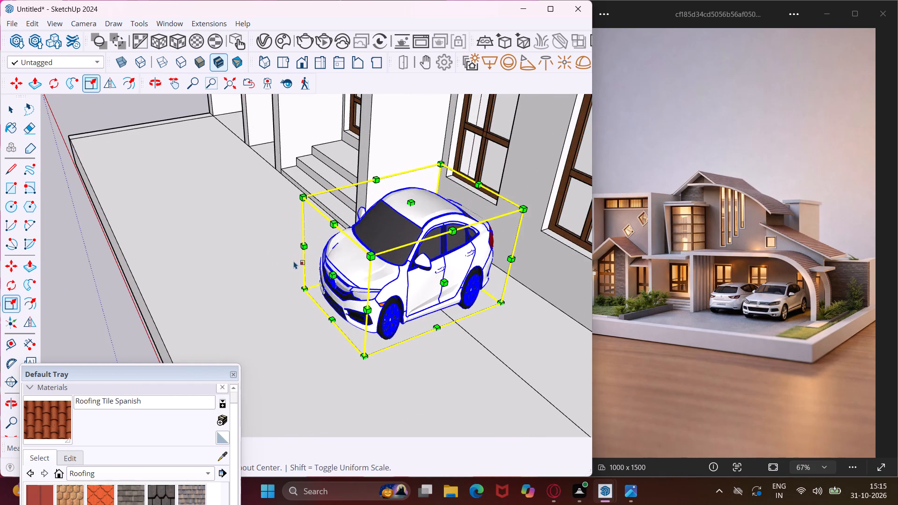
middle_click_drag(294, 261, 233, 247)
scroll(262, 248, "up", 2)
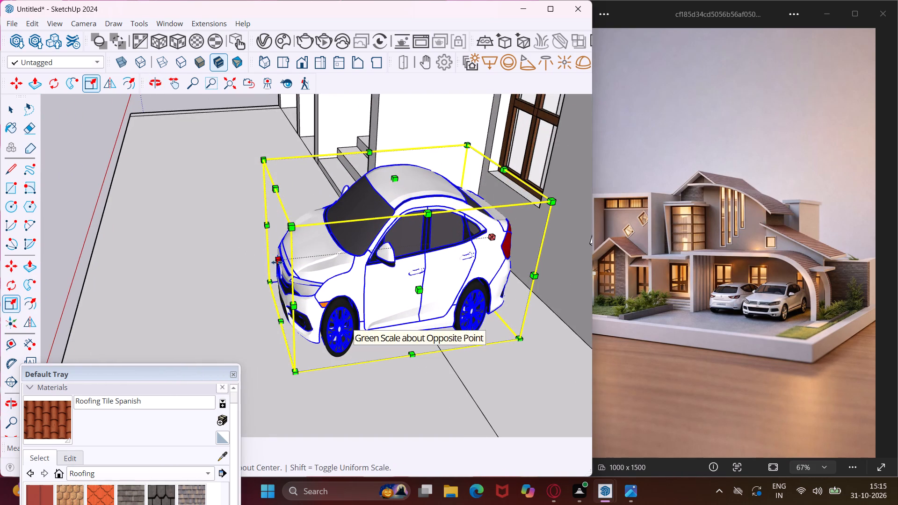
left_click(277, 262)
left_click(246, 263)
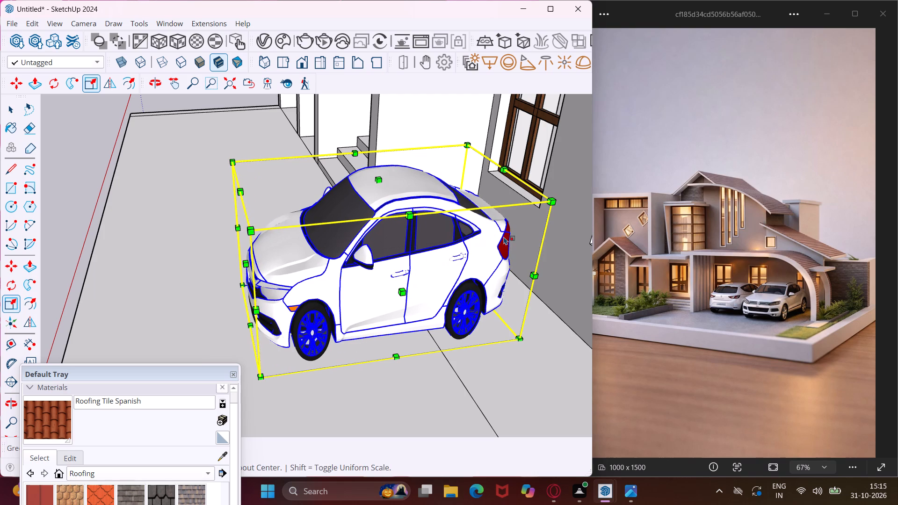
Stretch the car's rear end backward along the green axis to lengthen the body.
middle_click_drag(492, 240, 467, 240)
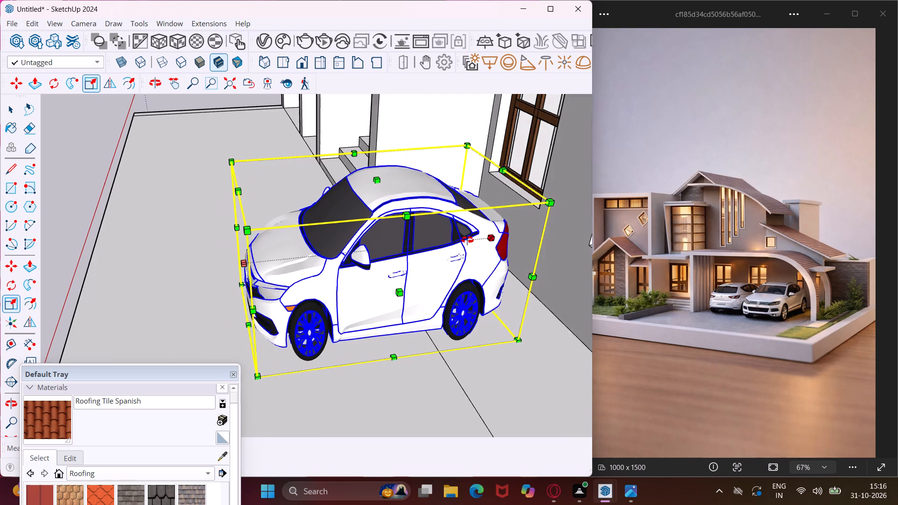
middle_click_drag(467, 240, 411, 209)
scroll(441, 226, "up", 2)
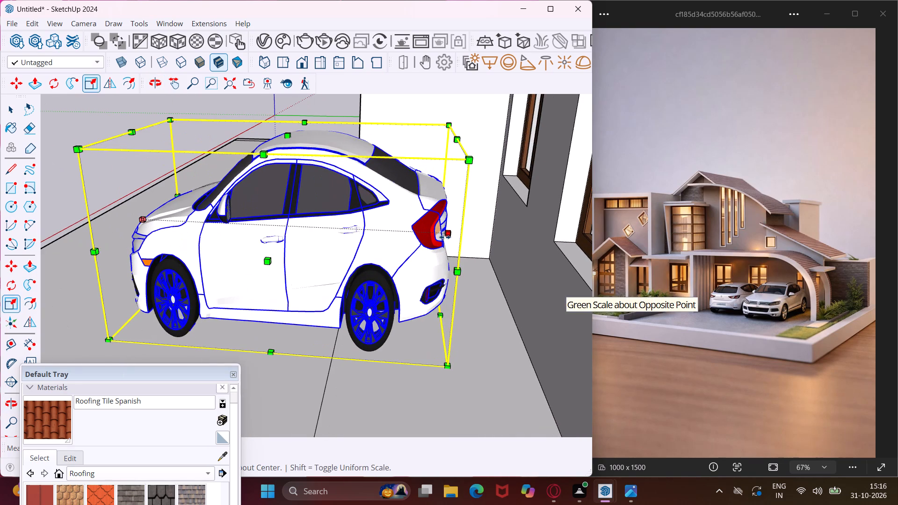
left_click(445, 237)
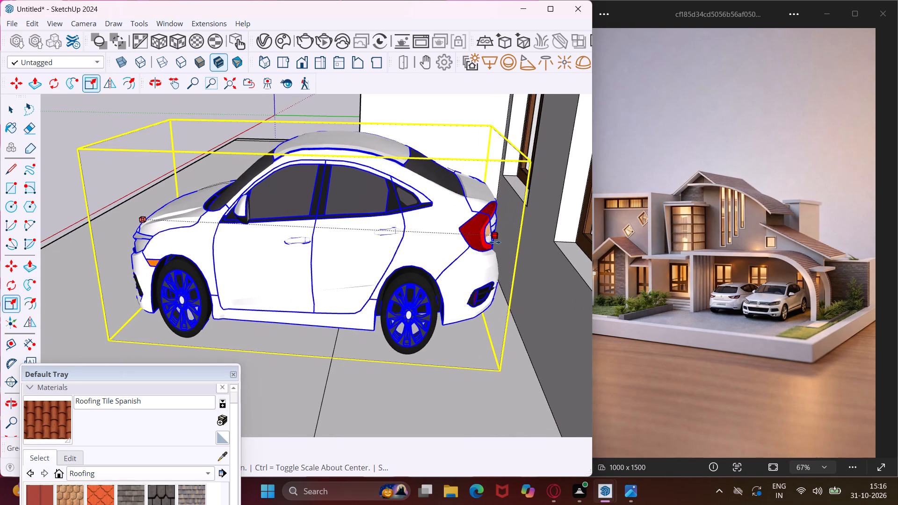
left_click(495, 242)
scroll(383, 248, "down", 10)
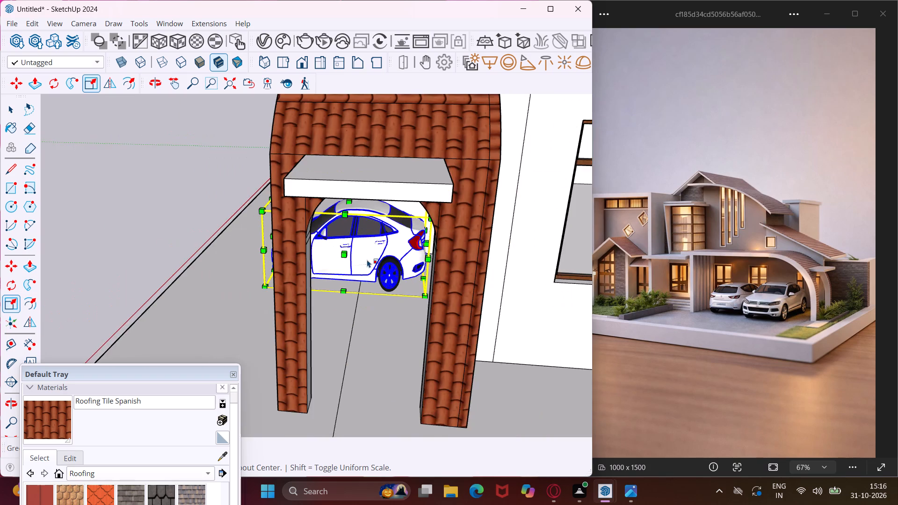
middle_click_drag(367, 260, 514, 291)
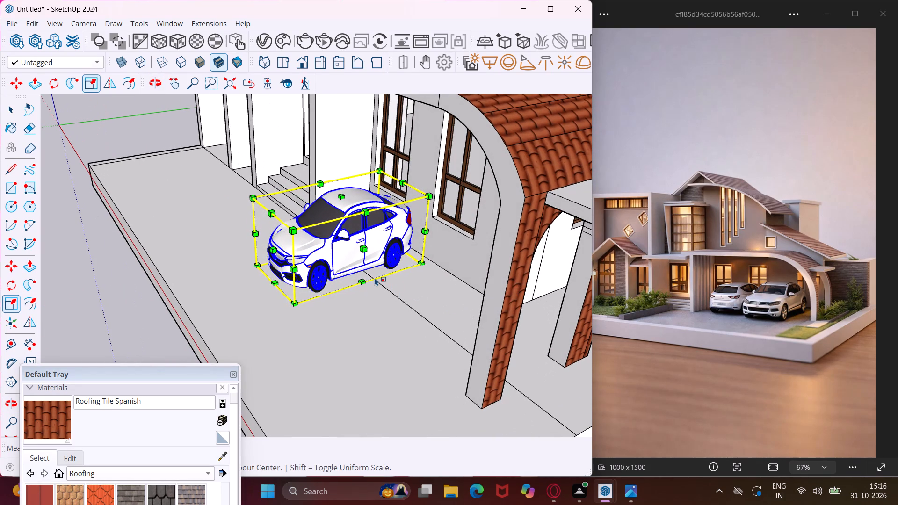
key("Escape")
key("space")
Copy the scaled car along the red axis toward the carport arch to park a second car beside it.
left_click(305, 275)
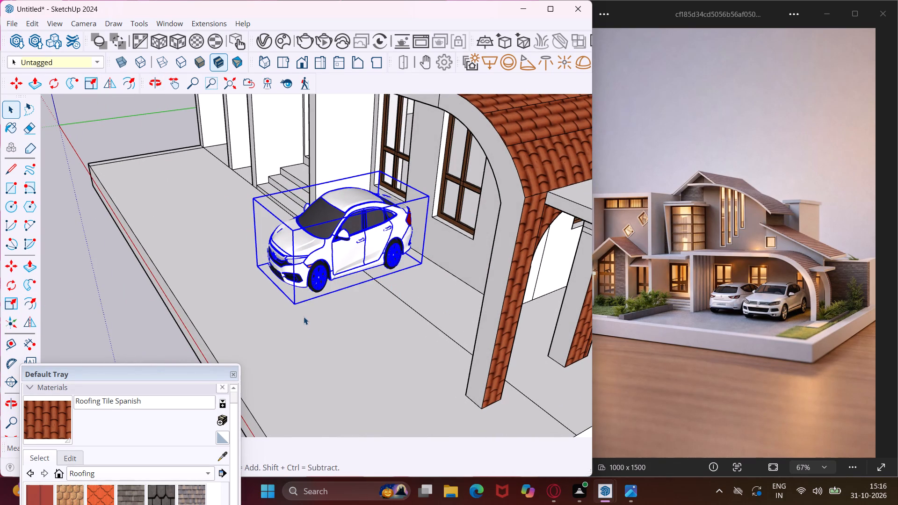
key("m")
left_click(297, 334)
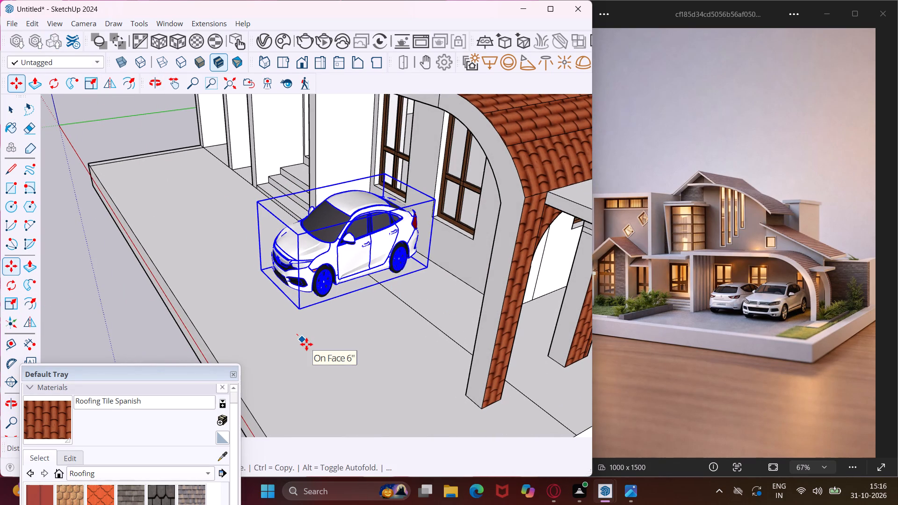
left_click(353, 397)
middle_click_drag(348, 397, 309, 383)
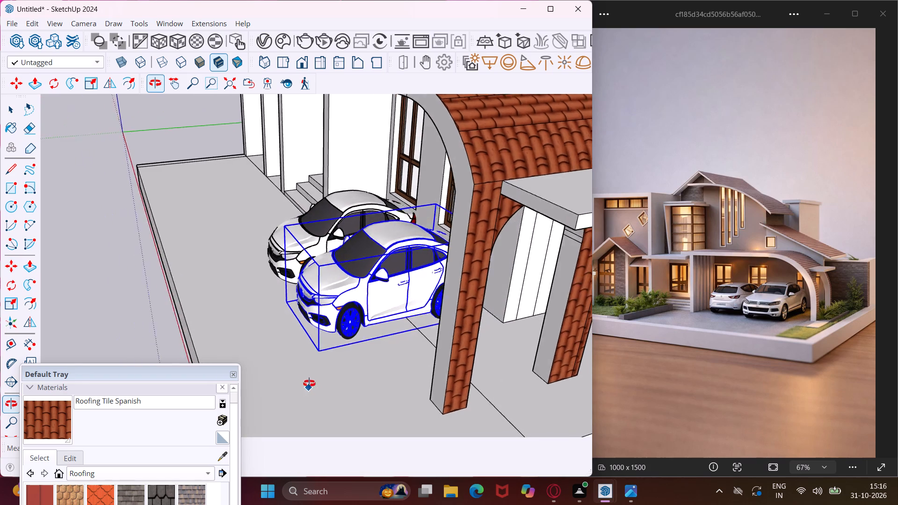
middle_click_drag(309, 383, 272, 365)
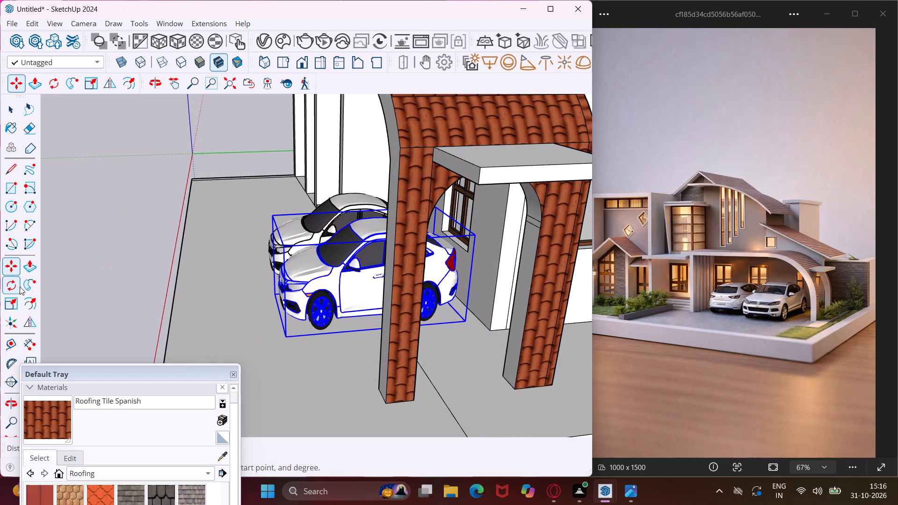
Rotate the copied car half a turn about a point on the paving so it faces the opposite direction.
left_click(14, 289)
scroll(206, 275, "down", 4)
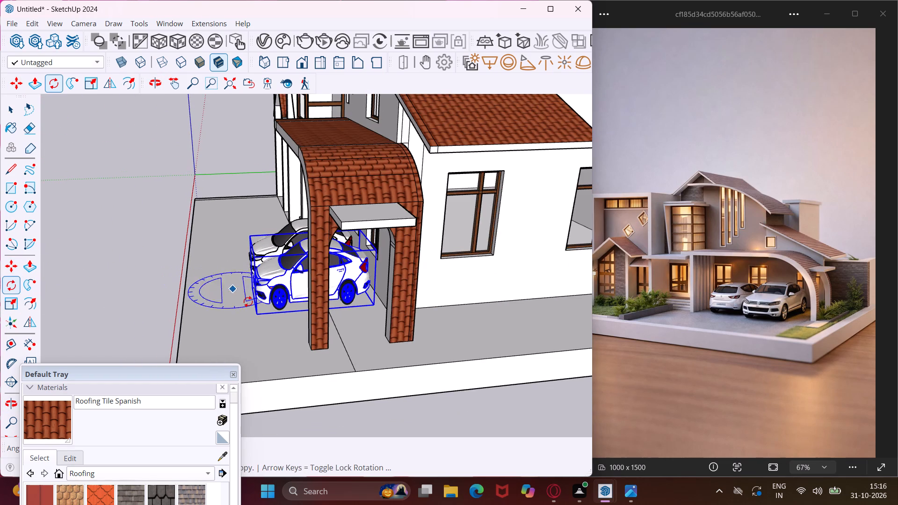
scroll(268, 342, "up", 3)
left_click(267, 343)
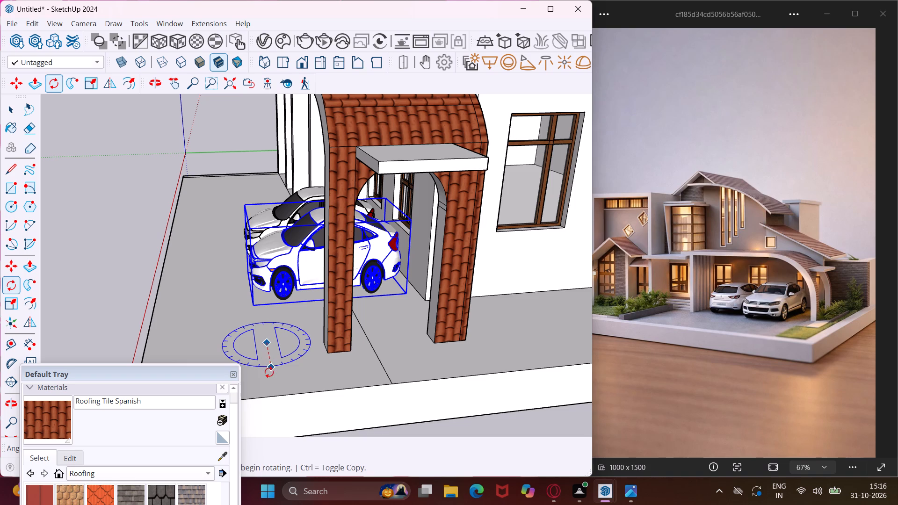
left_click(269, 372)
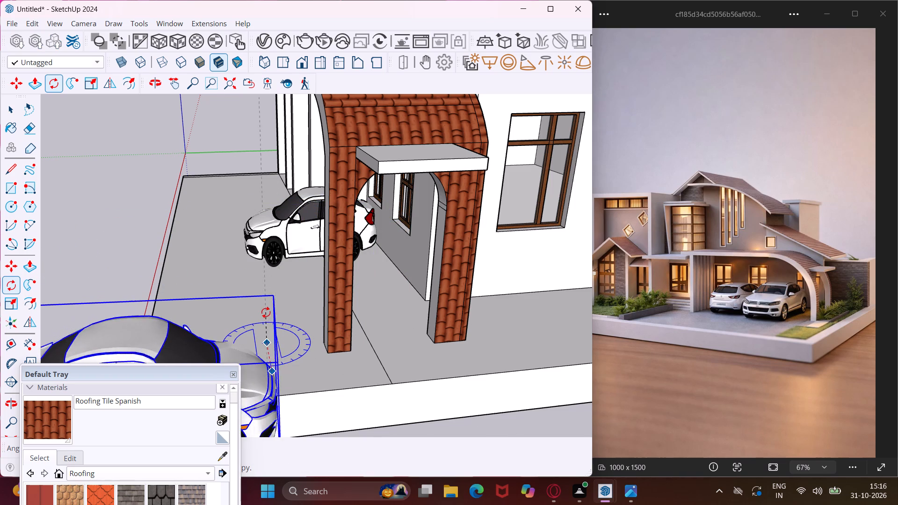
left_click(263, 312)
scroll(252, 260, "down", 4)
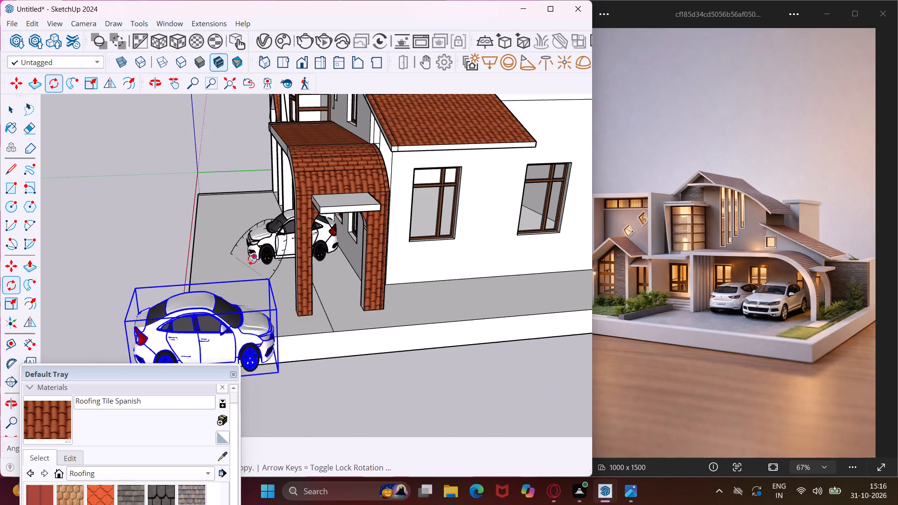
Move the rotated car back onto the paving beside the first car, with its rear toward the plot's front edge.
middle_click_drag(252, 260, 496, 285)
key("m")
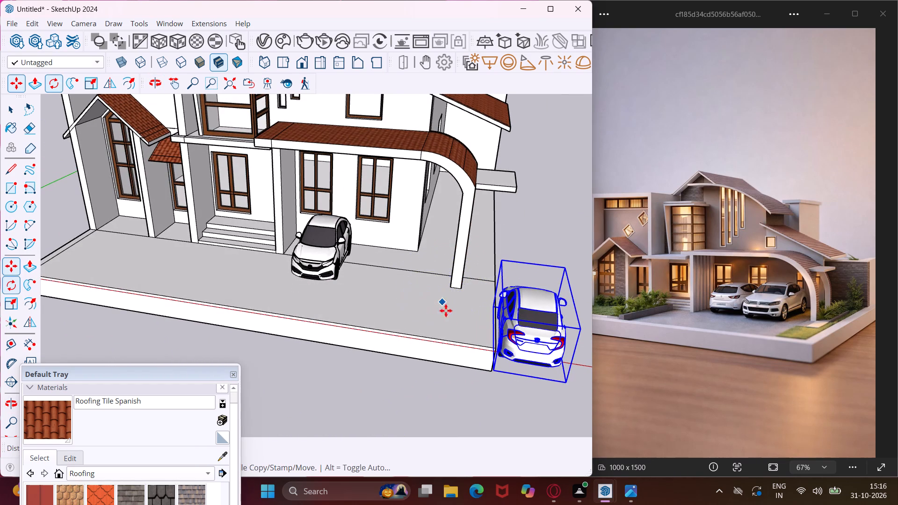
scroll(492, 368, "up", 3)
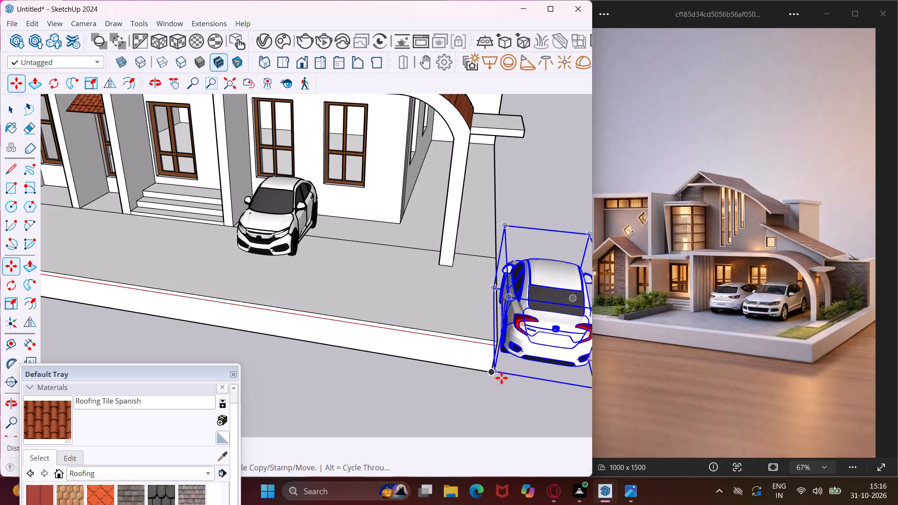
middle_click_drag(501, 378, 455, 342)
left_click(530, 351)
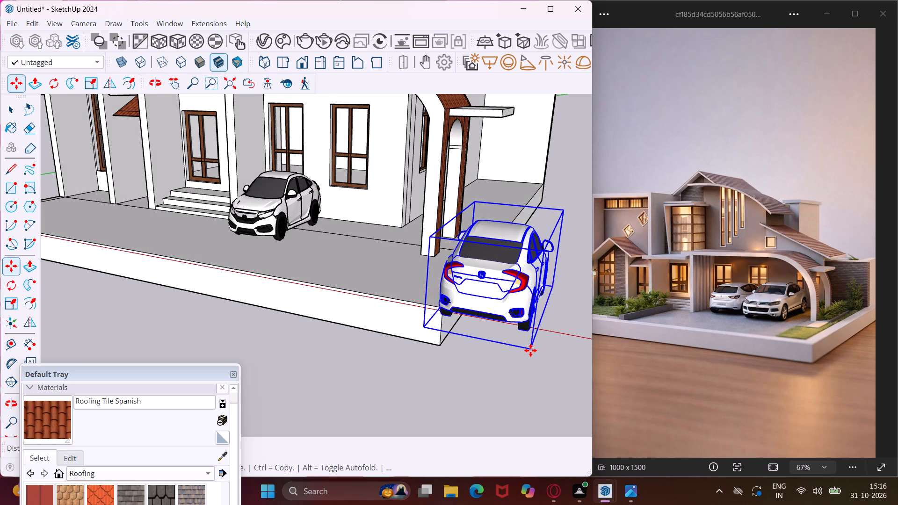
scroll(349, 269, "up", 4)
middle_click_drag(349, 269, 440, 336)
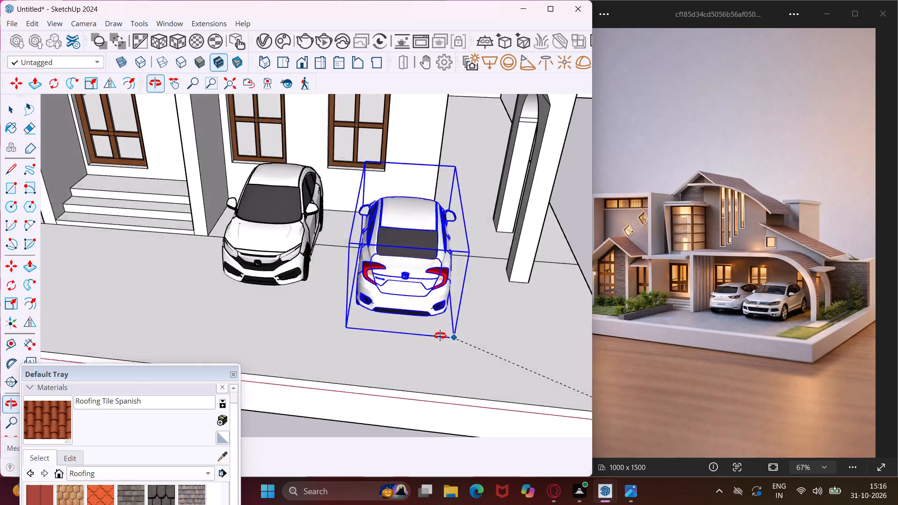
middle_click_drag(440, 336, 470, 357)
scroll(442, 339, "up", 3)
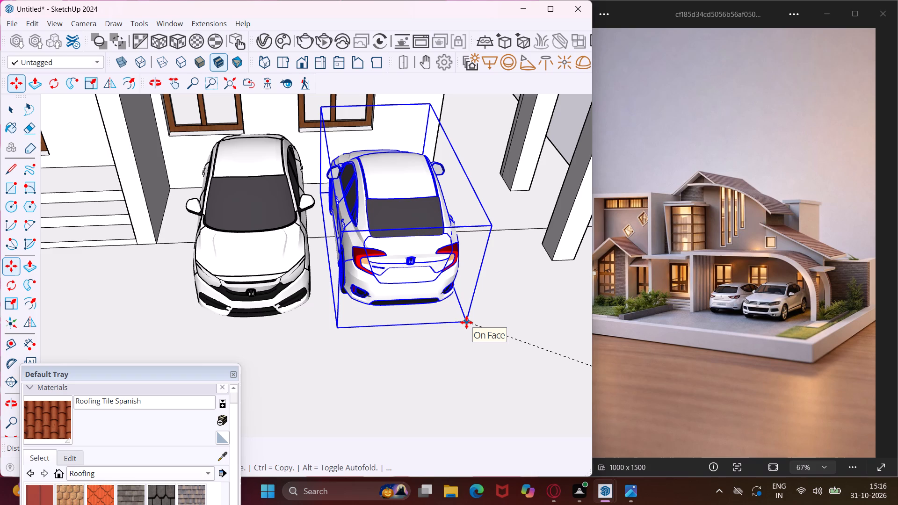
left_click(469, 323)
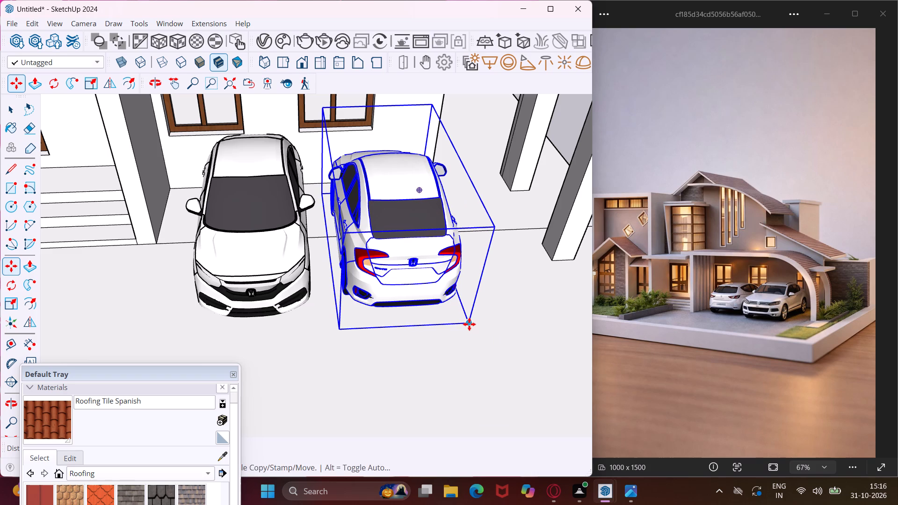
middle_click_drag(469, 324, 261, 294)
key("Escape")
key("space")
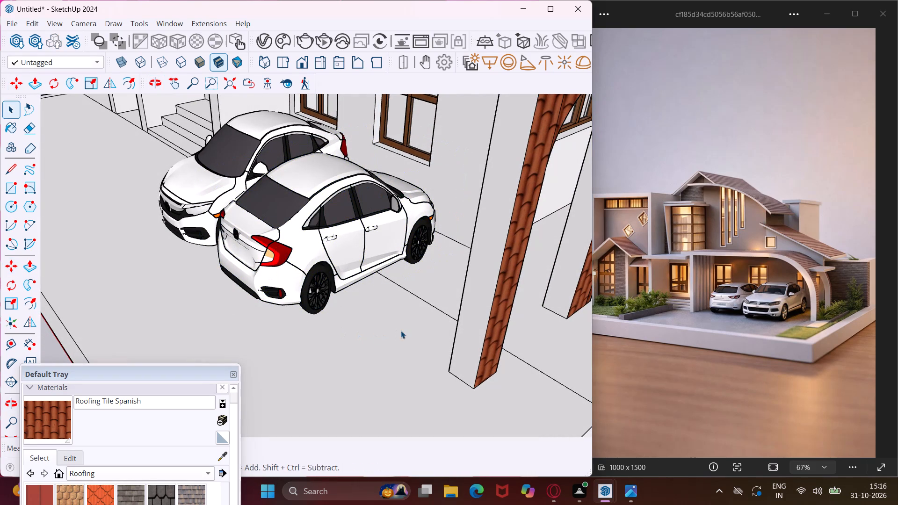
Examine the whole house front with both parked cars and compare it with the reference image.
scroll(404, 331, "down", 7)
middle_click_drag(404, 331, 527, 326)
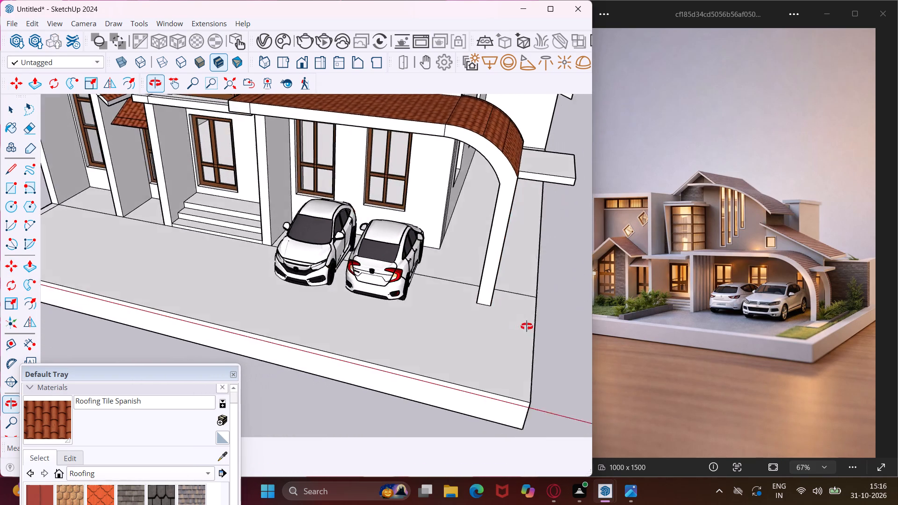
middle_click_drag(527, 326, 531, 325)
scroll(513, 328, "down", 5)
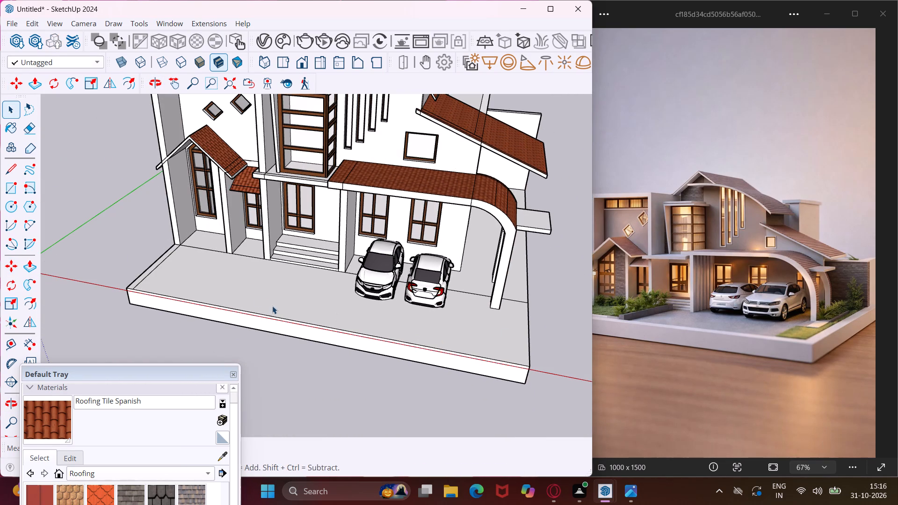
middle_click_drag(278, 283, 291, 263)
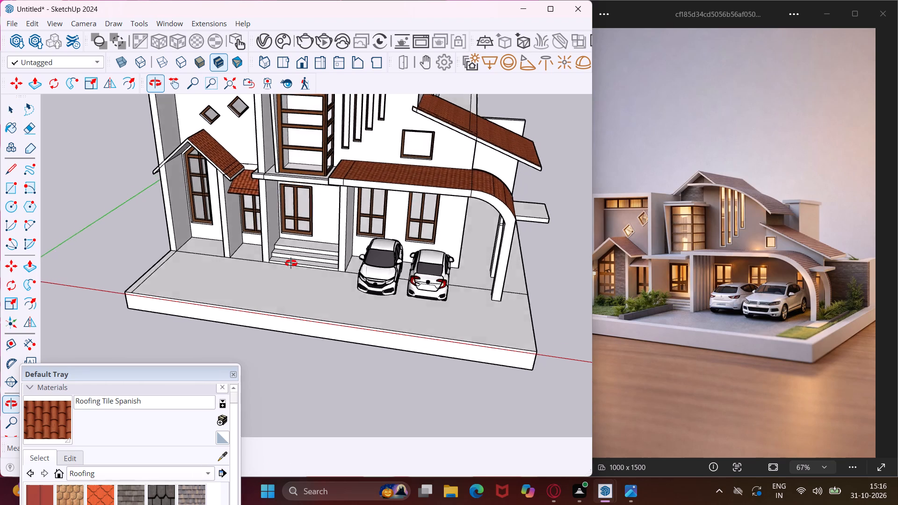
middle_click_drag(291, 263, 298, 232)
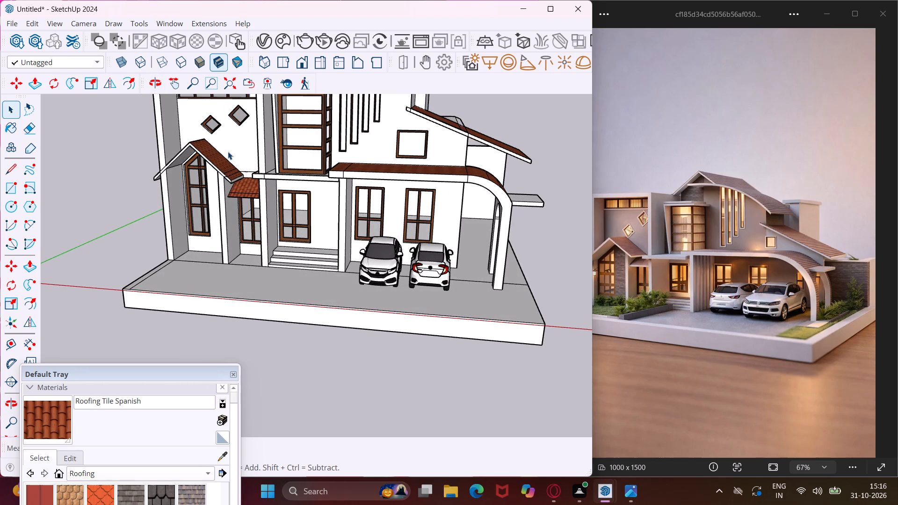
left_click(183, 82)
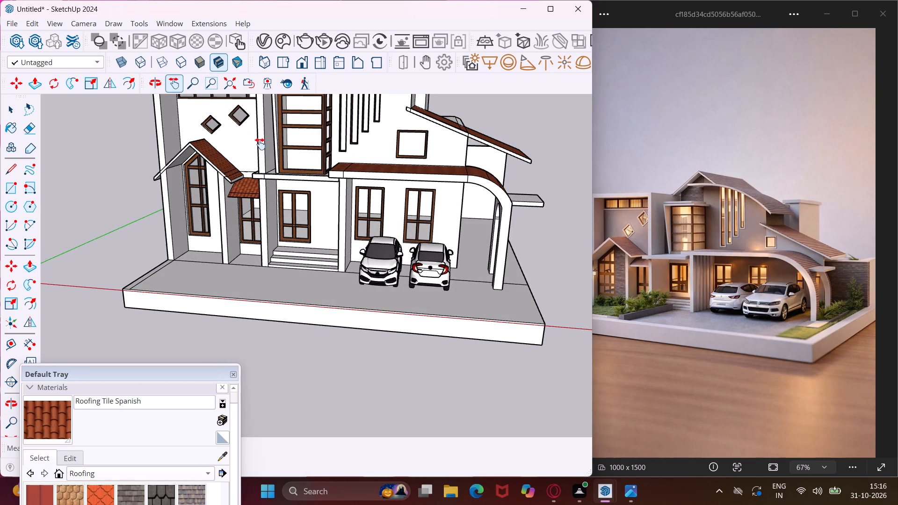
left_click_drag(260, 144, 217, 207)
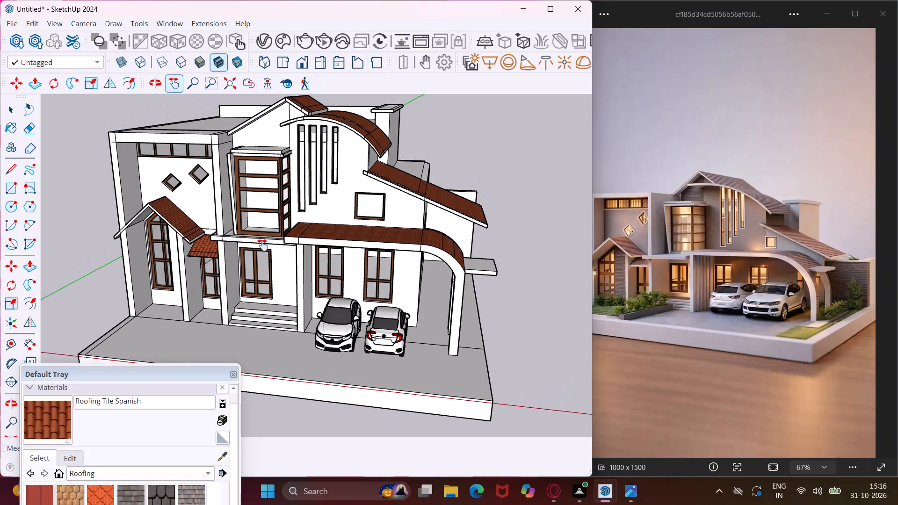
middle_click_drag(281, 260, 264, 219)
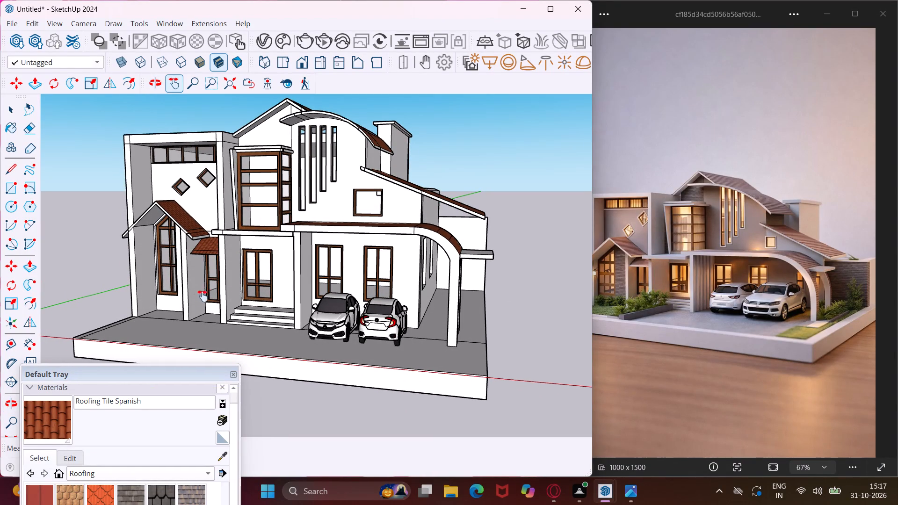
Paint the upper gable wall above the glazed bay with Brick Tumbled from the Brick, Cladding and Siding materials.
left_click_drag(145, 389, 138, 361)
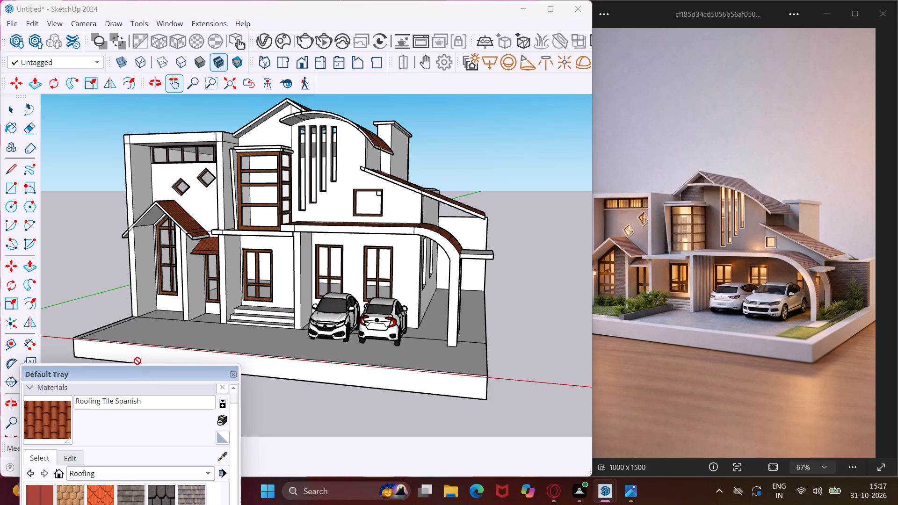
left_click_drag(138, 361, 138, 356)
left_click_drag(138, 377, 130, 299)
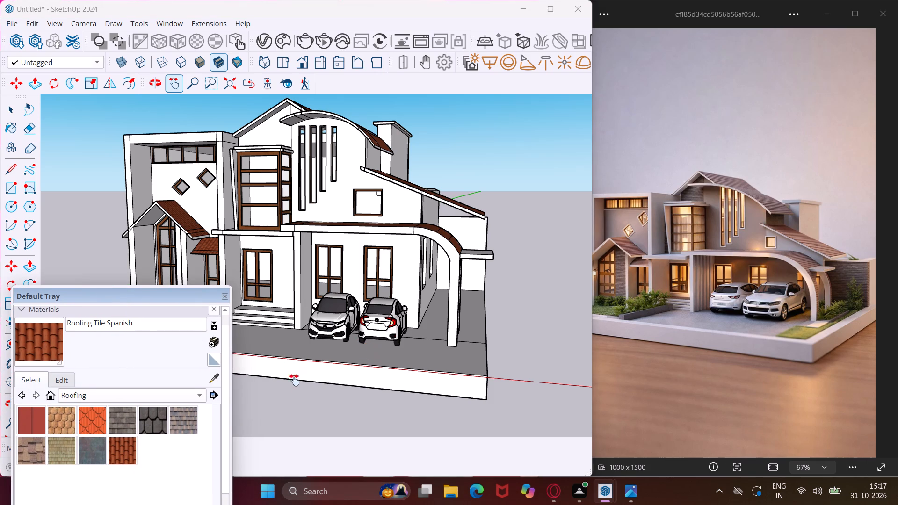
left_click(187, 395)
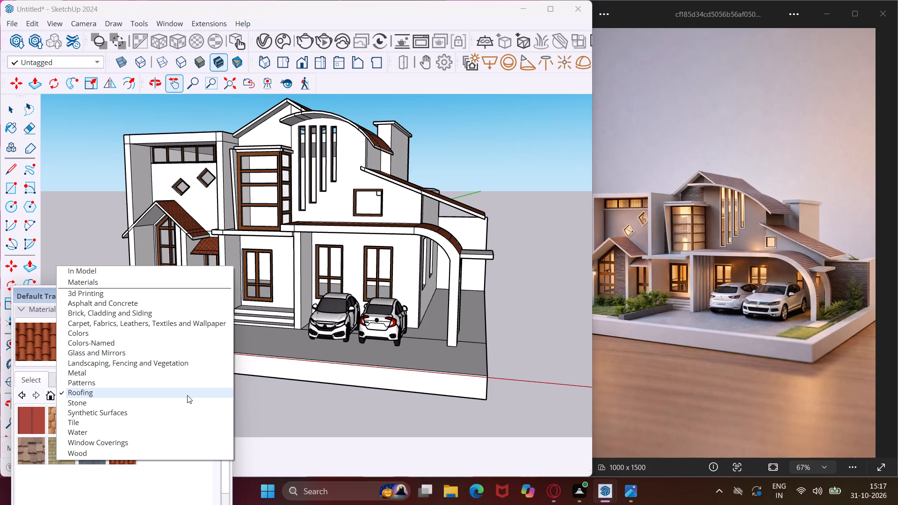
left_click(180, 404)
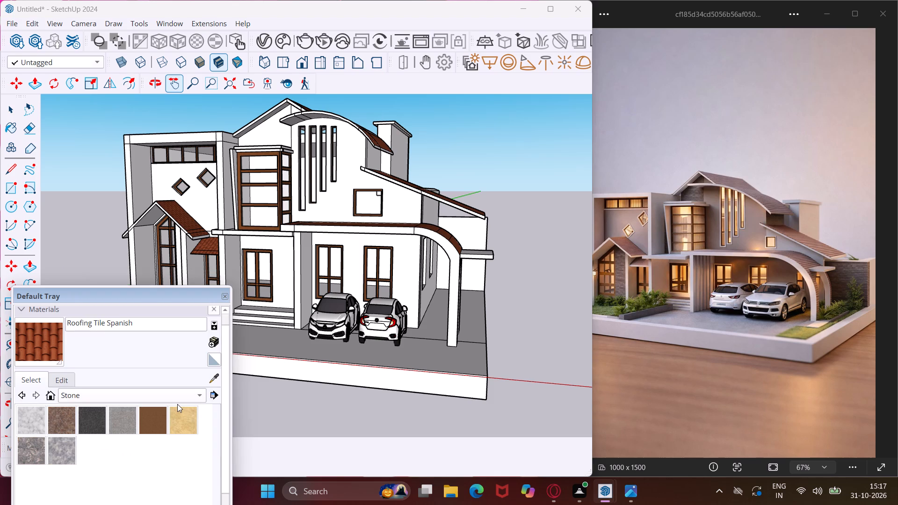
left_click(174, 394)
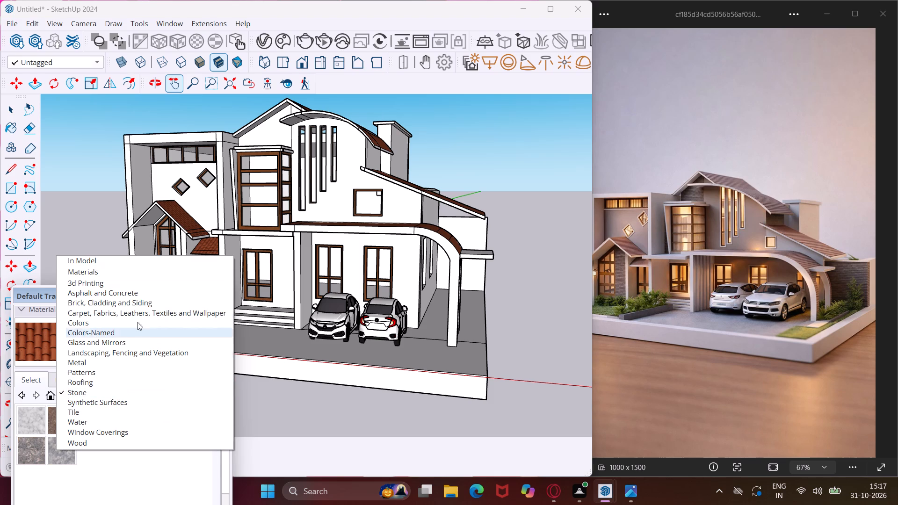
left_click(138, 302)
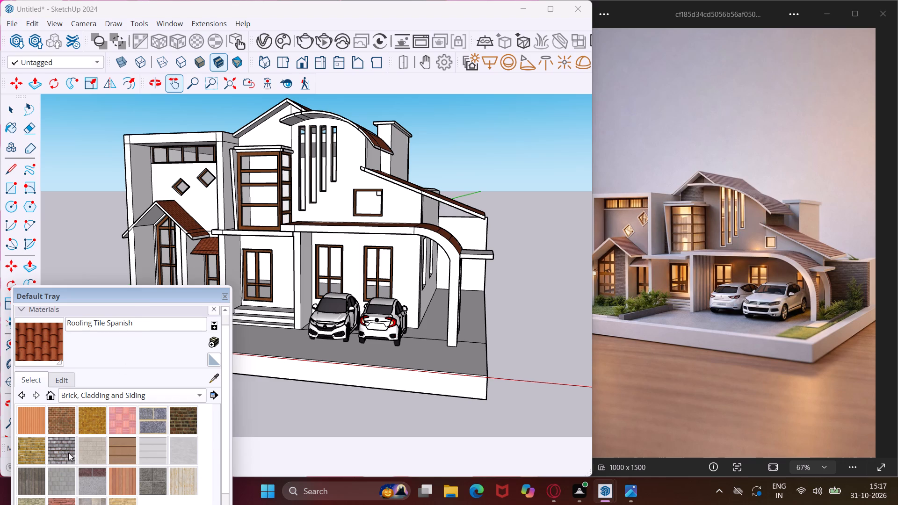
scroll(68, 453, "down", 7)
left_click_drag(103, 293, 100, 272)
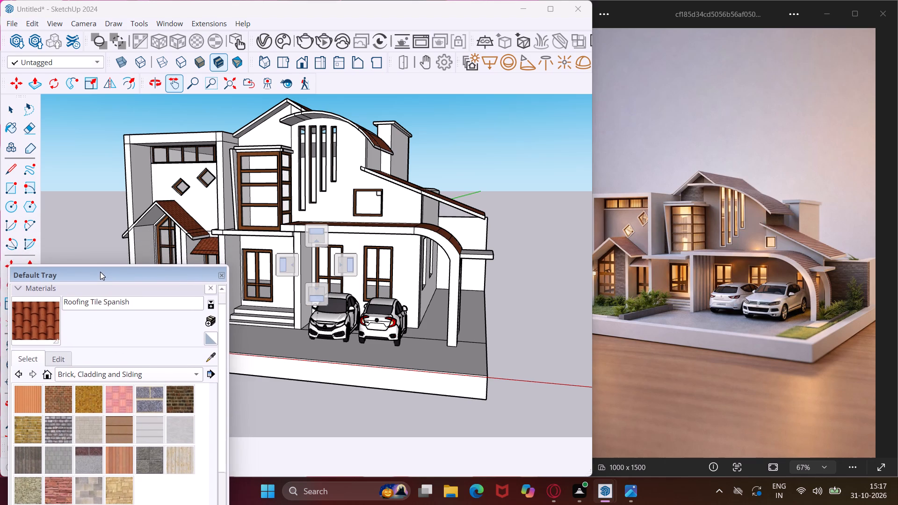
left_click_drag(100, 272, 100, 283)
left_click(56, 438)
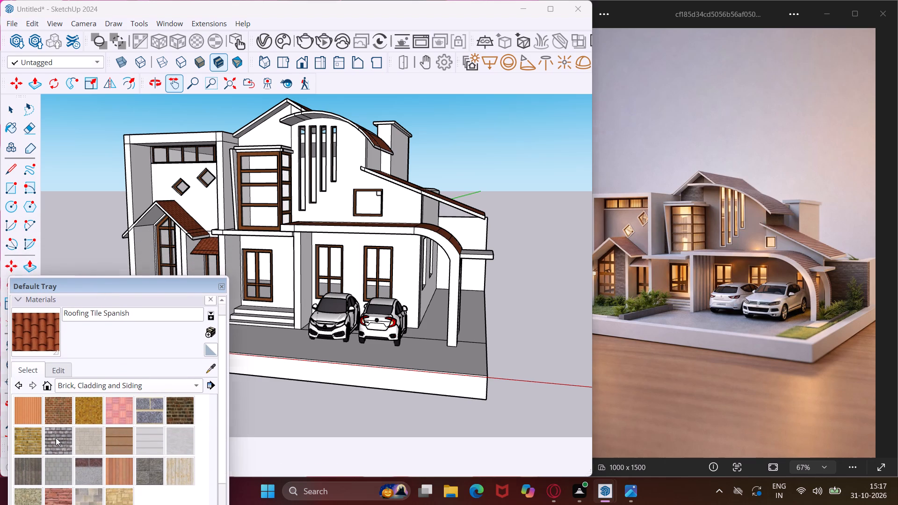
scroll(248, 132, "up", 8)
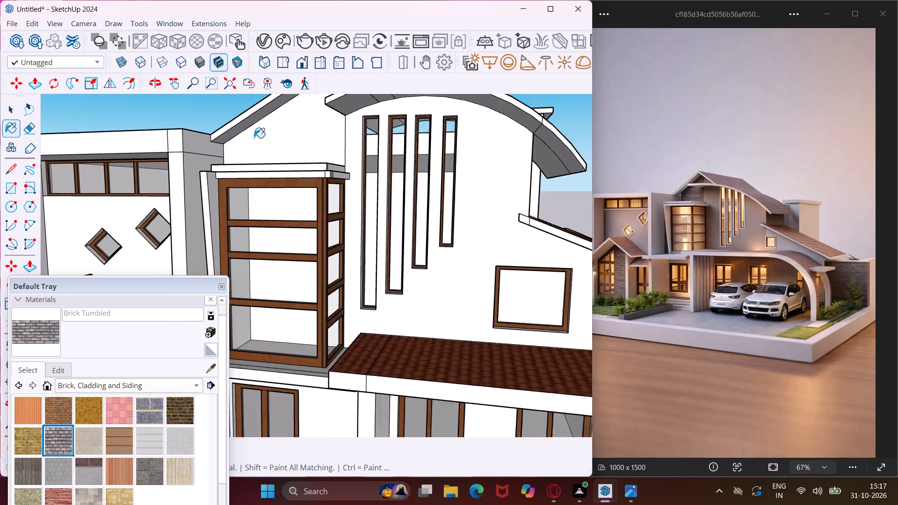
scroll(254, 138, "up", 1)
left_click(270, 146)
Paint the wall beyond the carport arch, below the low end of the sloping roof, with Brick Tumbled.
scroll(250, 137, "down", 3)
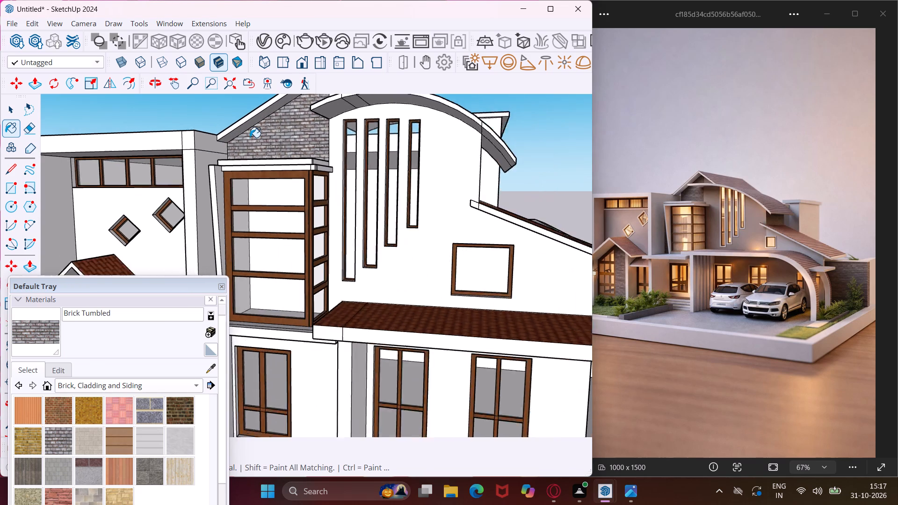
scroll(250, 137, "down", 6)
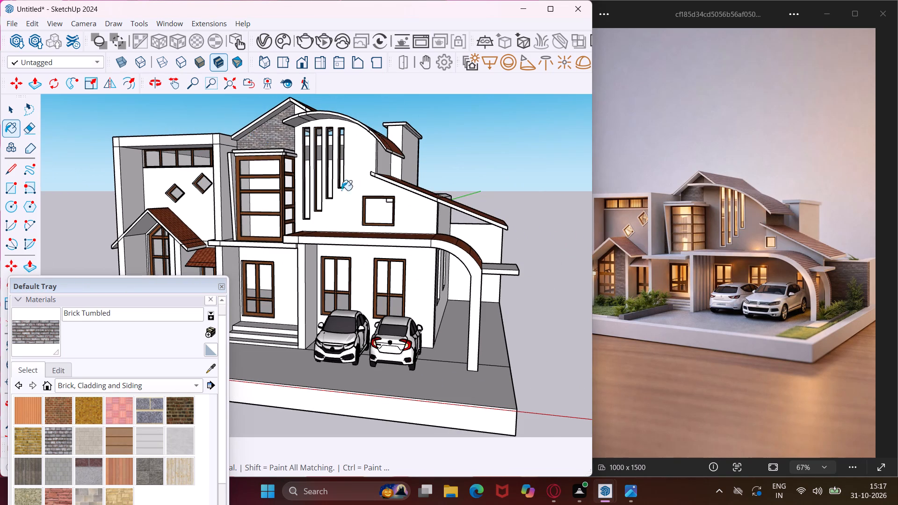
scroll(480, 242, "up", 3)
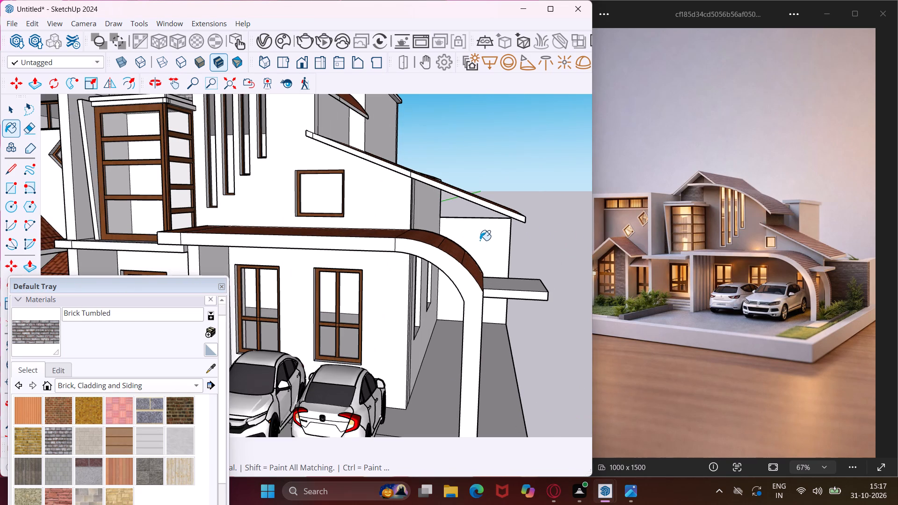
left_click(480, 237)
Paint the wall around the tall pointed window under the small front gable with Brick Tumbled.
scroll(478, 231, "down", 5)
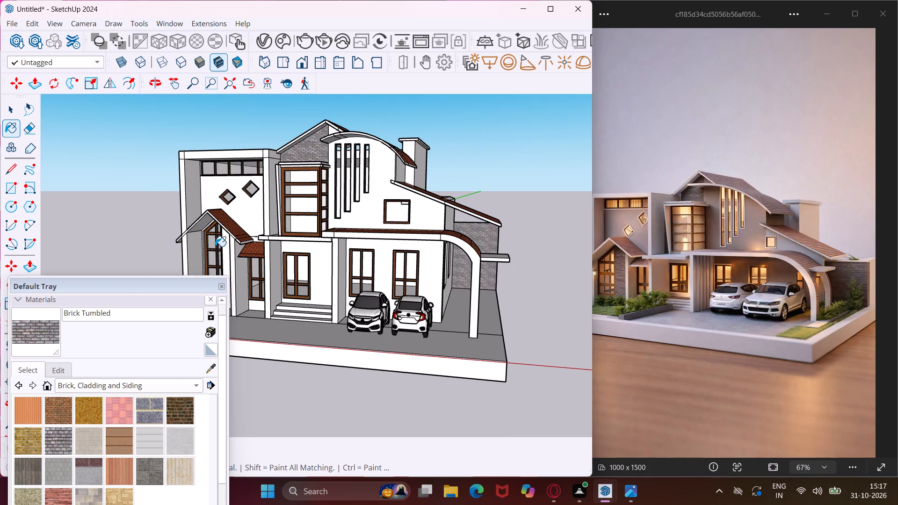
scroll(215, 246, "up", 6)
middle_click_drag(227, 244, 278, 230)
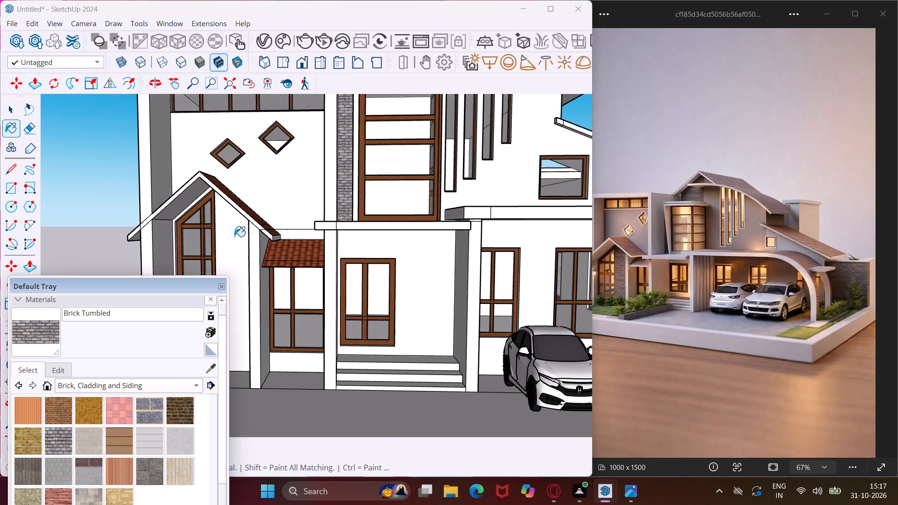
scroll(232, 236, "up", 4)
left_click(232, 236)
scroll(230, 224, "down", 1)
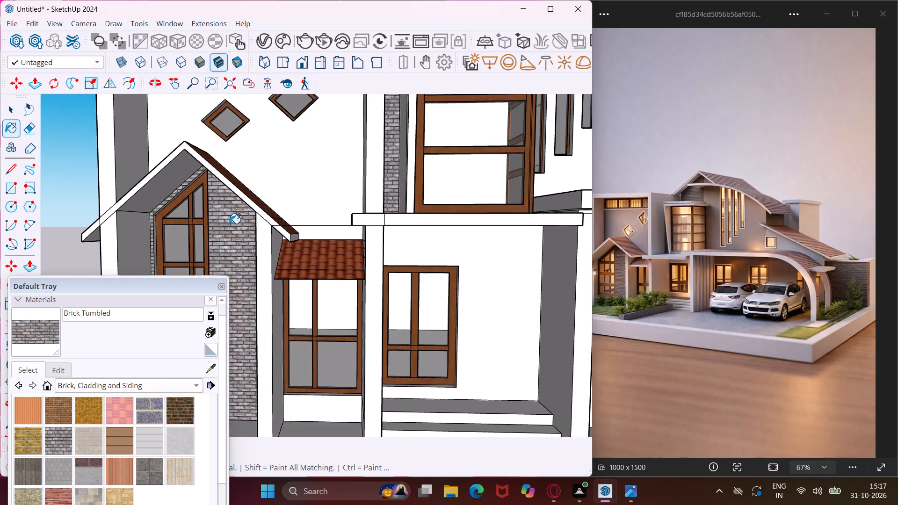
scroll(230, 224, "down", 3)
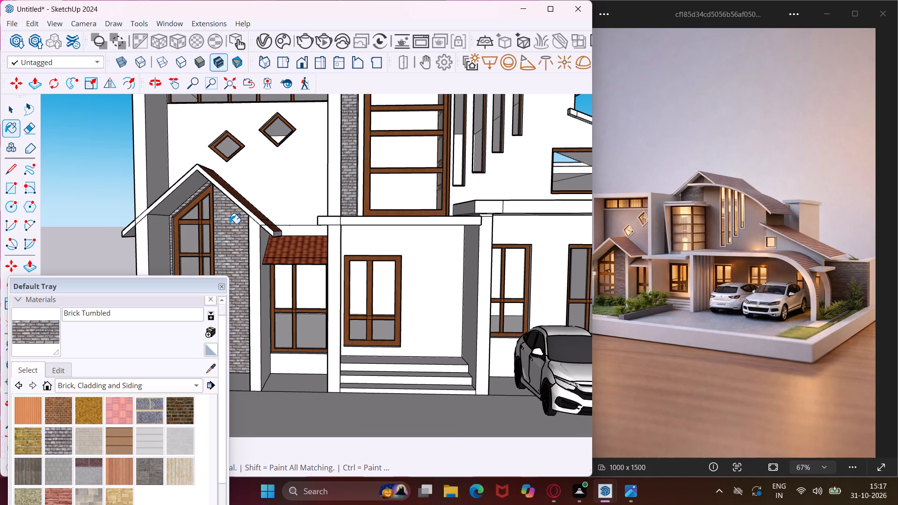
Paint the upper wall with the diamond windows and the strip above the small tiled awning with Color M05 from Colors.
left_click(184, 386)
left_click(177, 380)
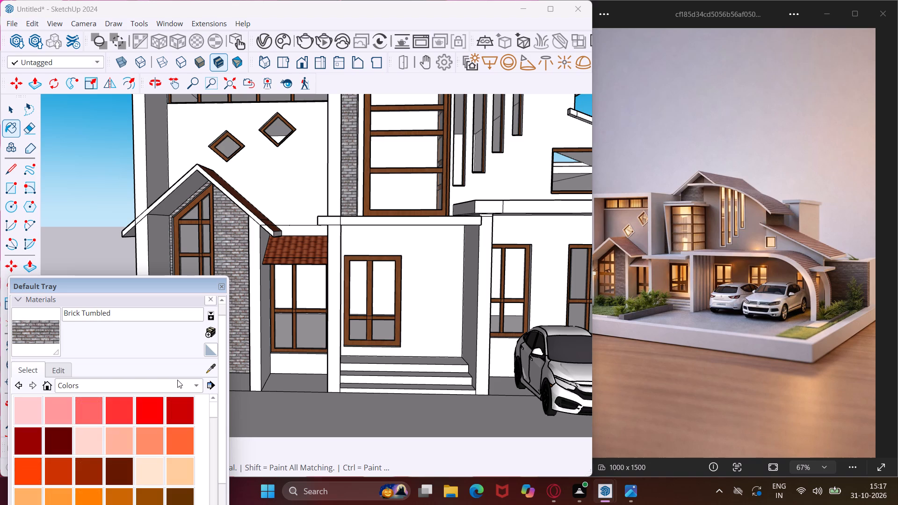
scroll(134, 446, "down", 6)
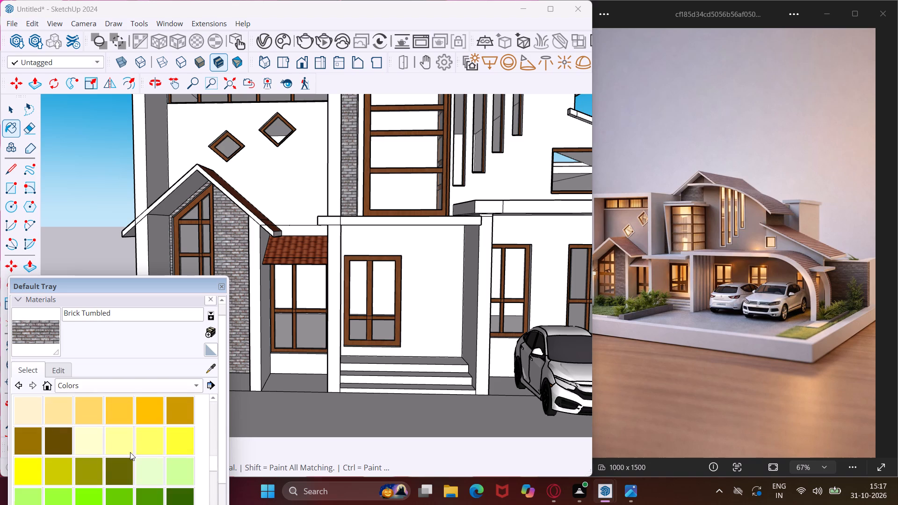
scroll(130, 452, "down", 10)
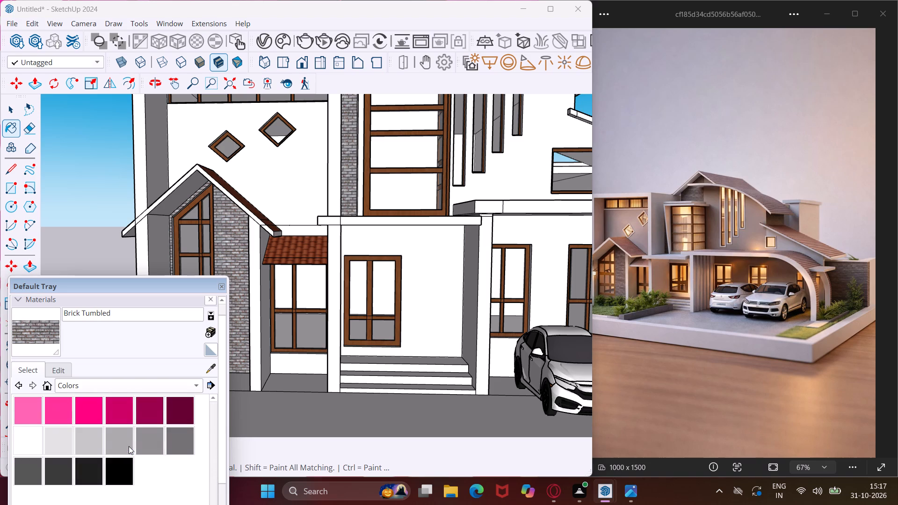
left_click(180, 441)
left_click(282, 195)
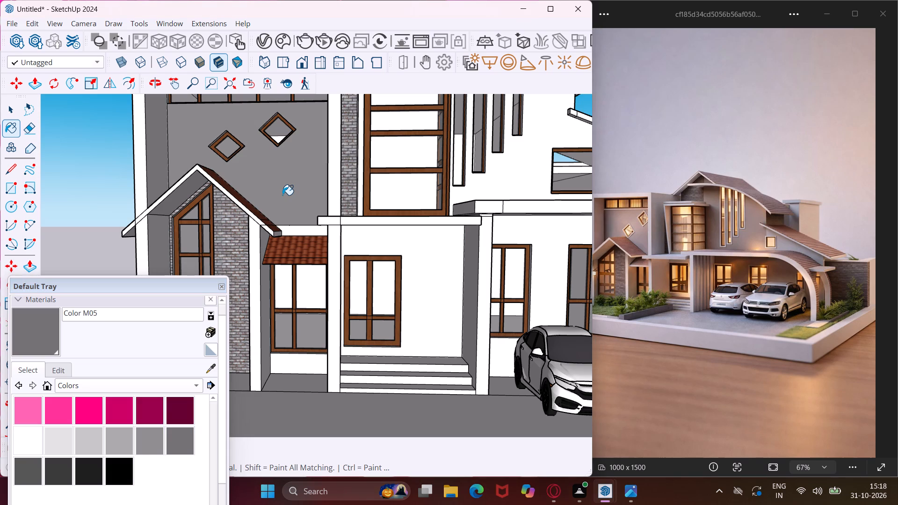
scroll(283, 197, "up", 4)
left_click(305, 245)
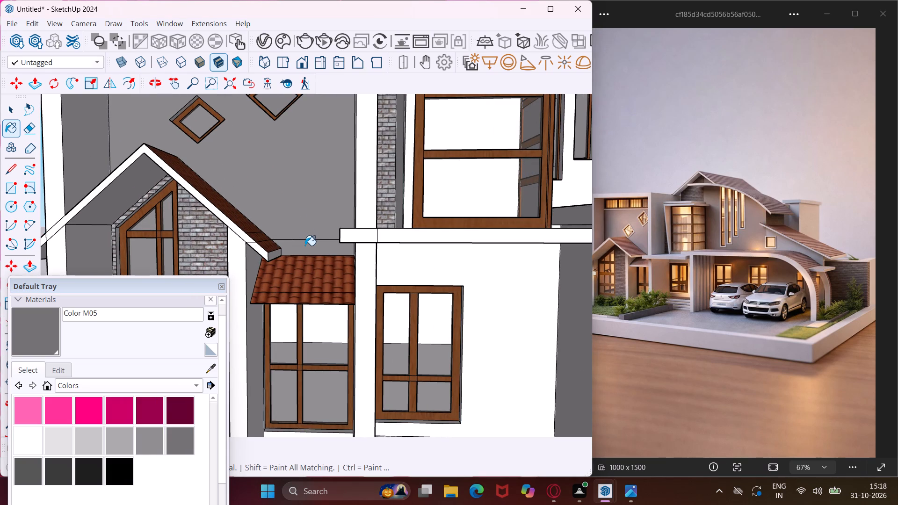
Paint the wall below the awning's window and the small triangular wall piece above the awning with Color M05.
scroll(300, 209, "down", 4)
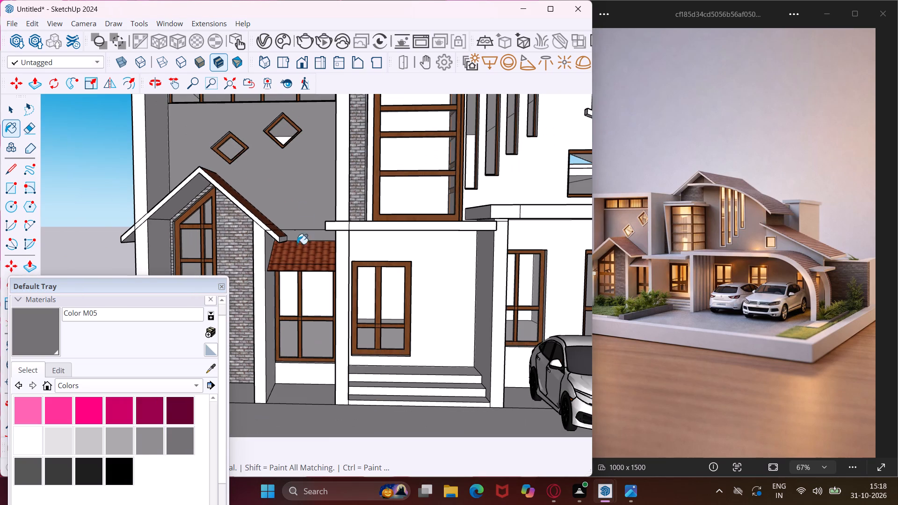
scroll(274, 378, "up", 6)
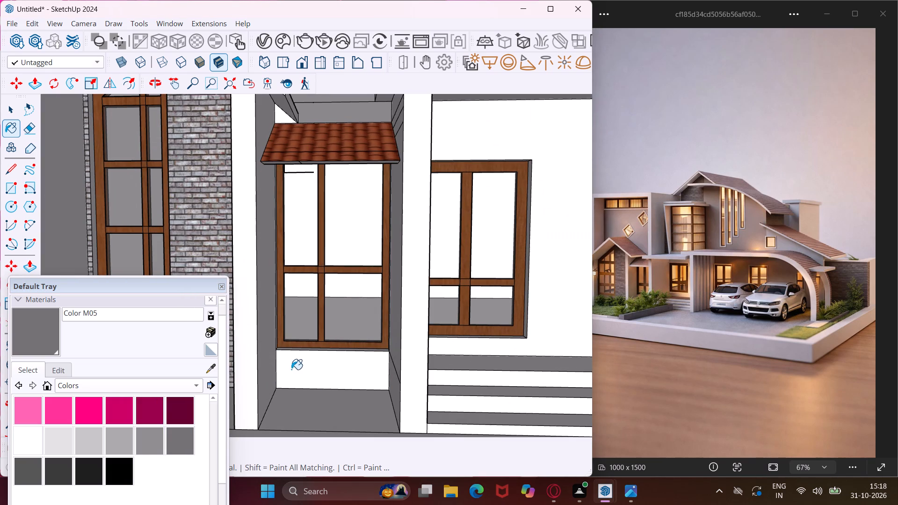
left_click(291, 369)
scroll(261, 281, "down", 5)
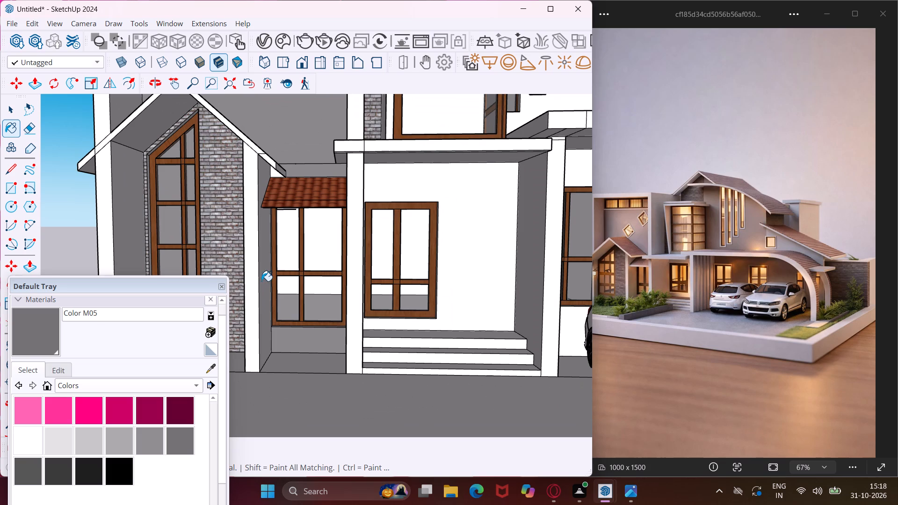
scroll(268, 175, "up", 14)
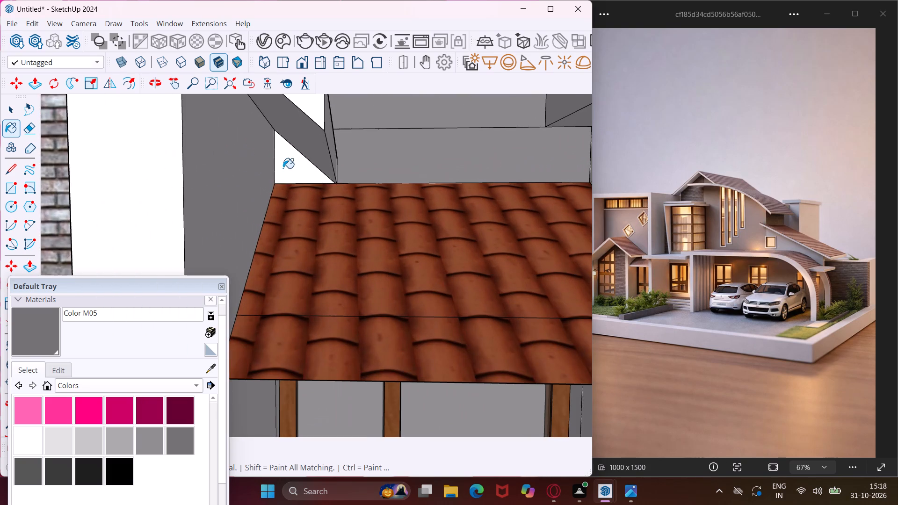
left_click(287, 167)
scroll(287, 167, "down", 6)
Paint the entrance porch's back wall and the carport's back wall behind the cars with Color M05.
scroll(287, 167, "down", 6)
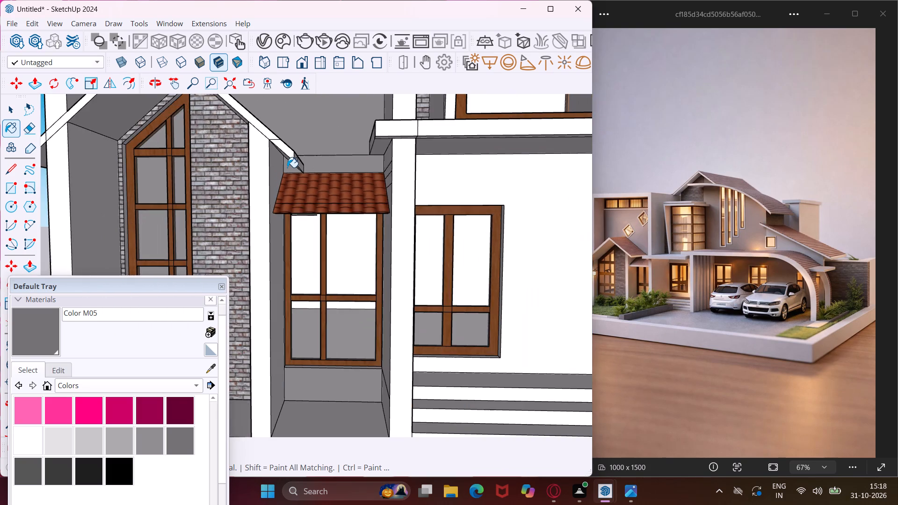
scroll(287, 167, "down", 4)
left_click(432, 164)
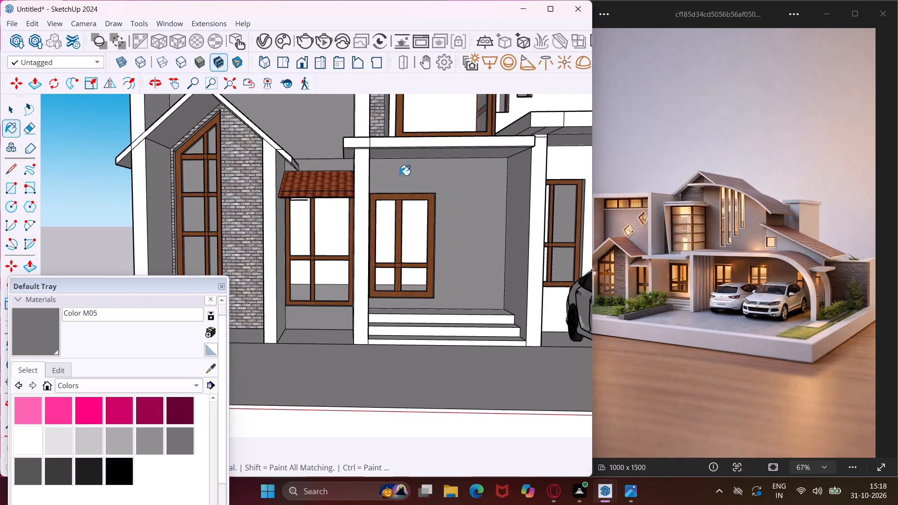
scroll(355, 176, "down", 5)
scroll(302, 188, "down", 3)
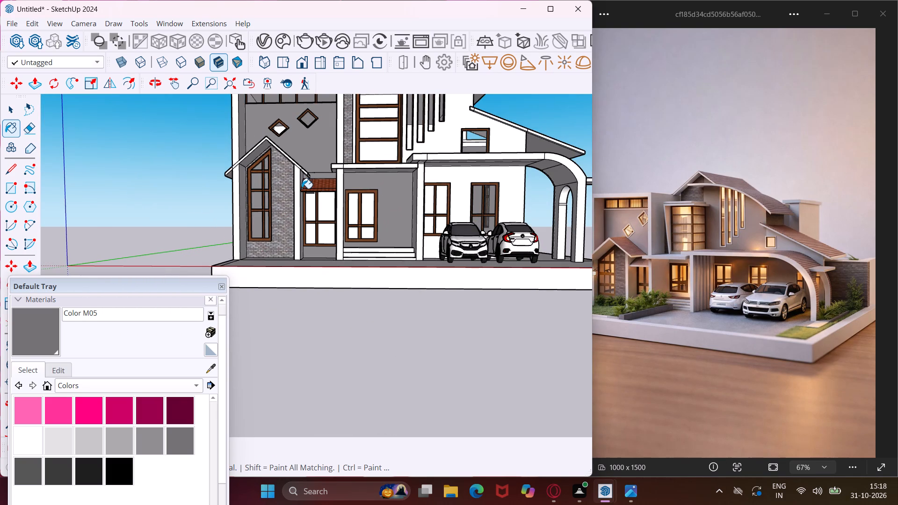
scroll(472, 178, "up", 8)
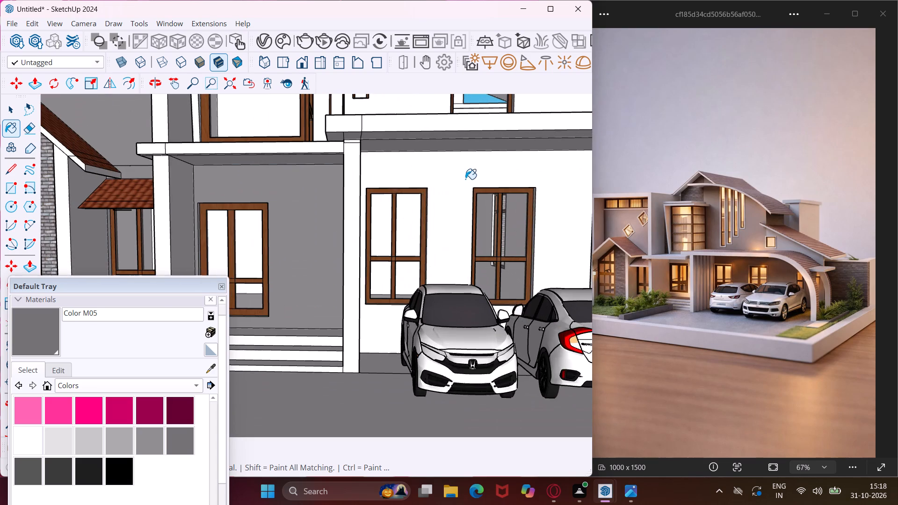
left_click(465, 179)
Paint the upper front wall around the tall slit windows and the square window with Color M05.
scroll(439, 191, "down", 11)
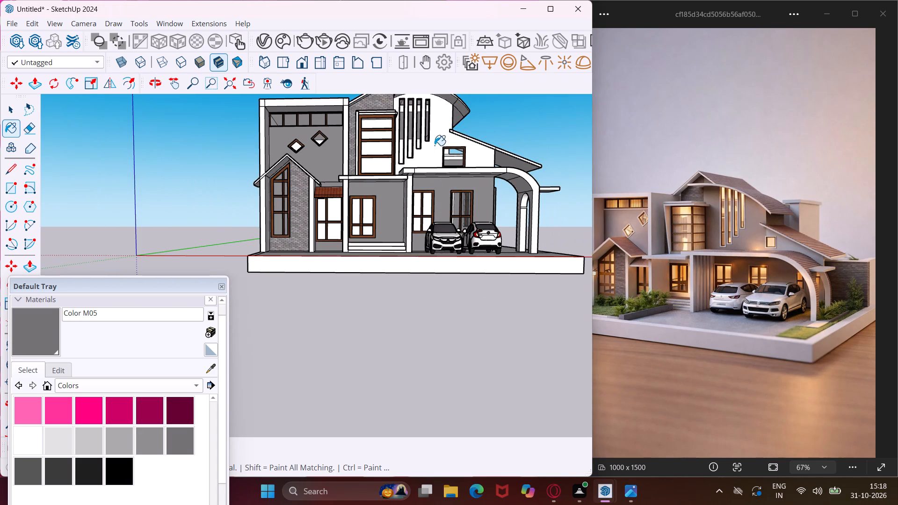
scroll(438, 130, "up", 8)
left_click(440, 130)
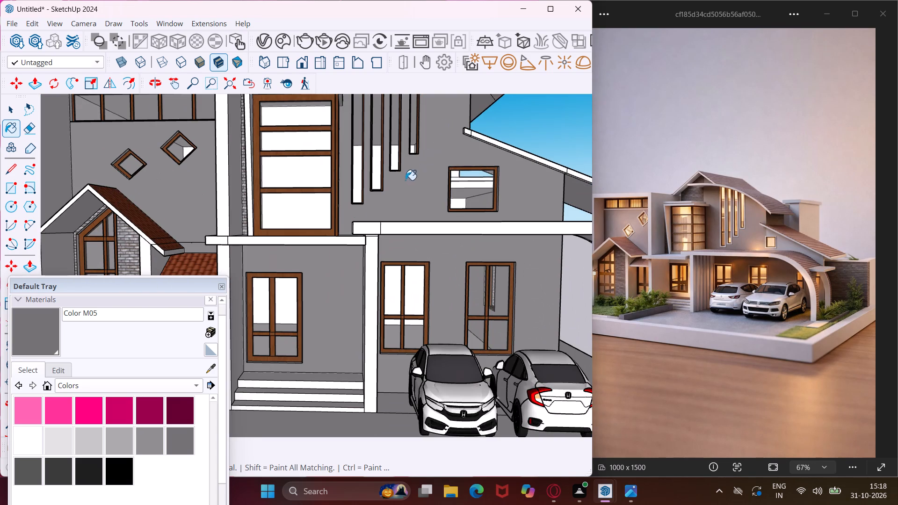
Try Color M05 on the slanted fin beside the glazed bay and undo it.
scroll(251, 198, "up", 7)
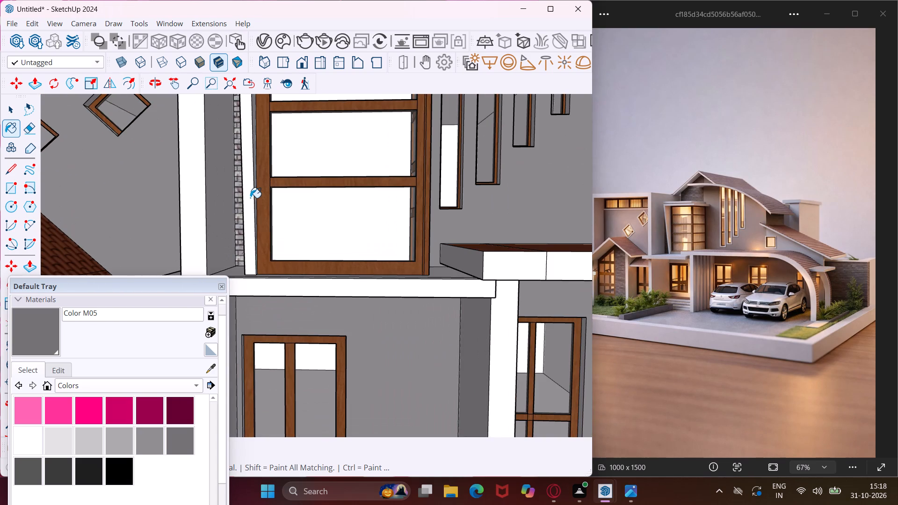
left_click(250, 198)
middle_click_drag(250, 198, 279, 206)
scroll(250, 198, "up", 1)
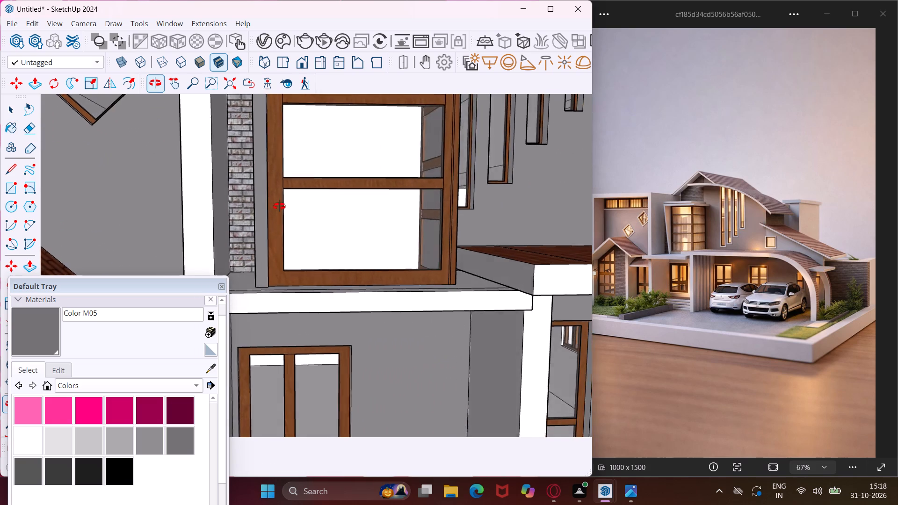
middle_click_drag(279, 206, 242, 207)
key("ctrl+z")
Paint the long side wall beyond the carport arch and the narrow corner faces beside it with Color M05.
scroll(232, 209, "down", 6)
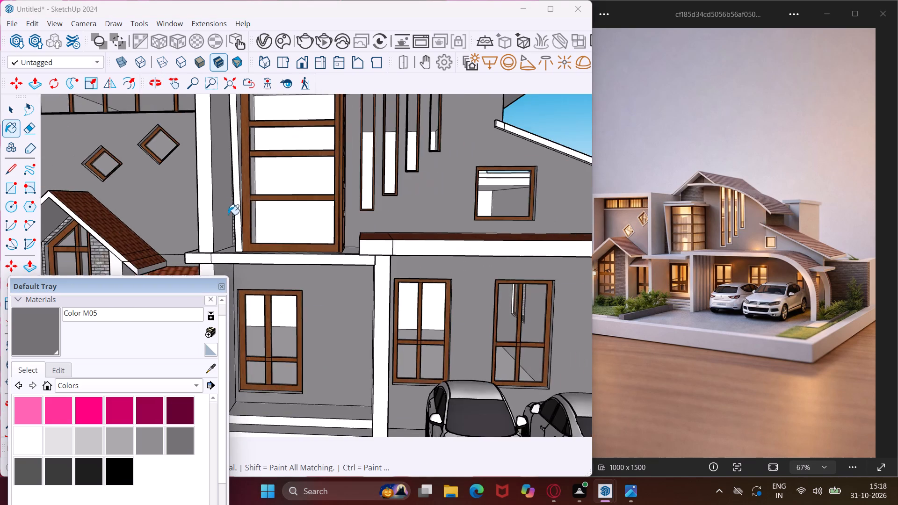
scroll(225, 216, "down", 4)
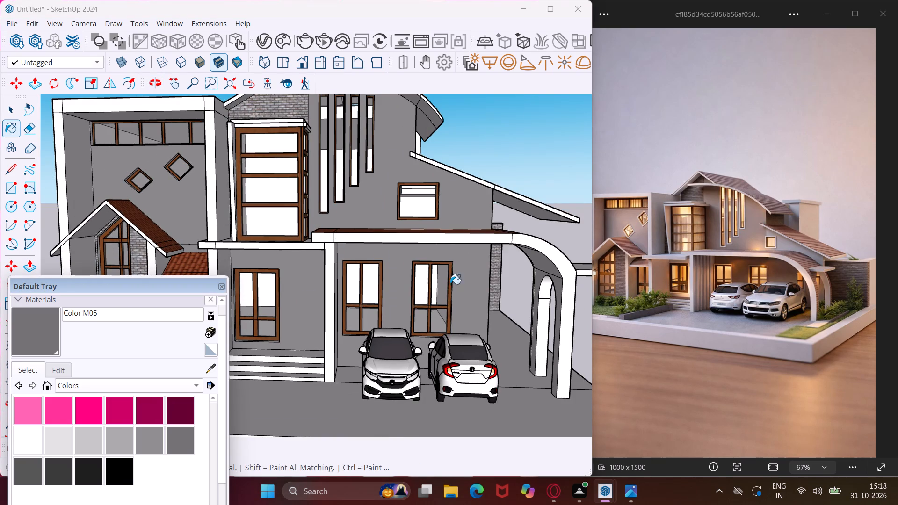
middle_click_drag(477, 312, 374, 300)
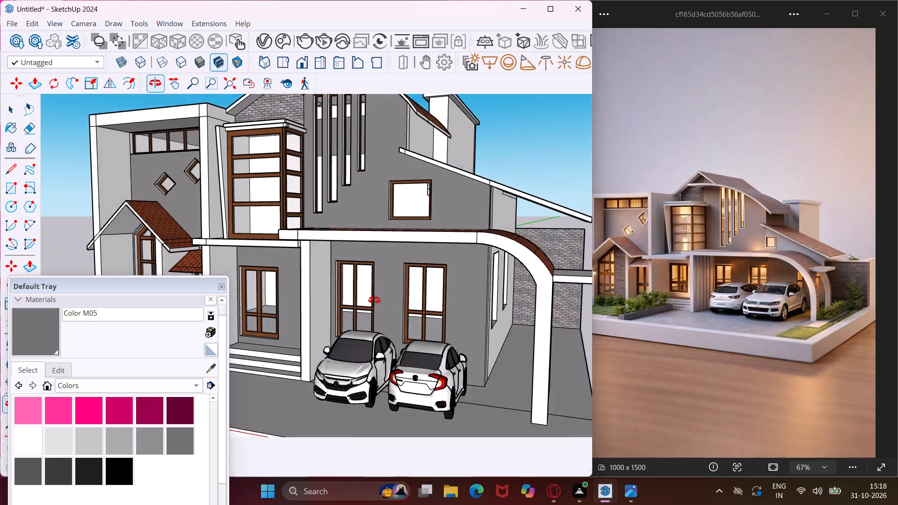
middle_click_drag(374, 300, 250, 276)
left_click(487, 207)
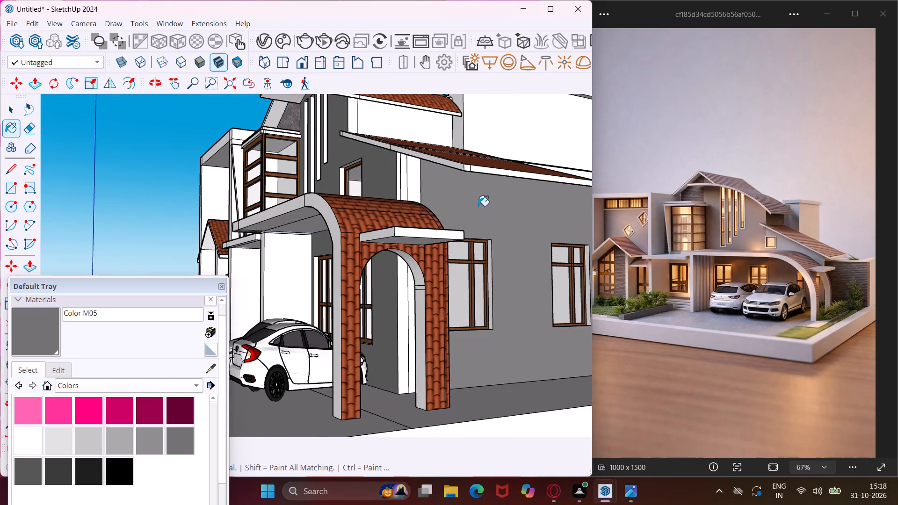
scroll(412, 183, "up", 4)
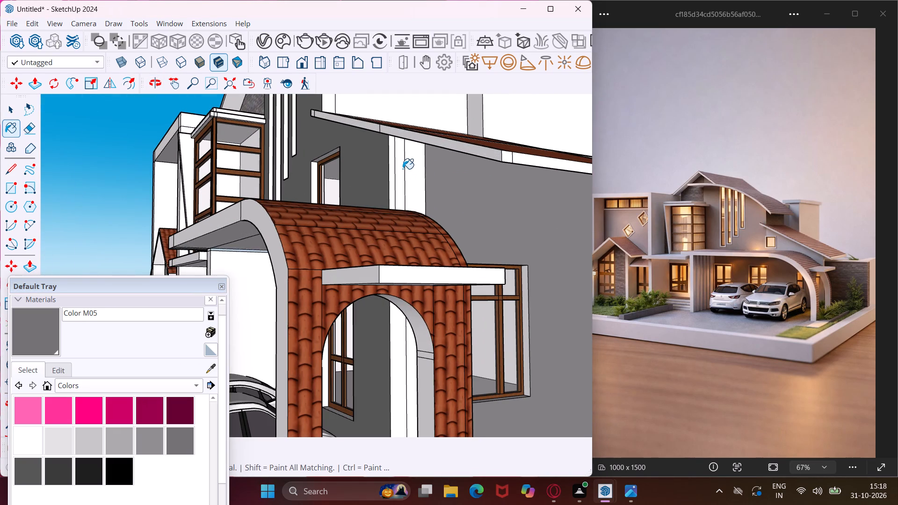
left_click(402, 167)
left_click(424, 169)
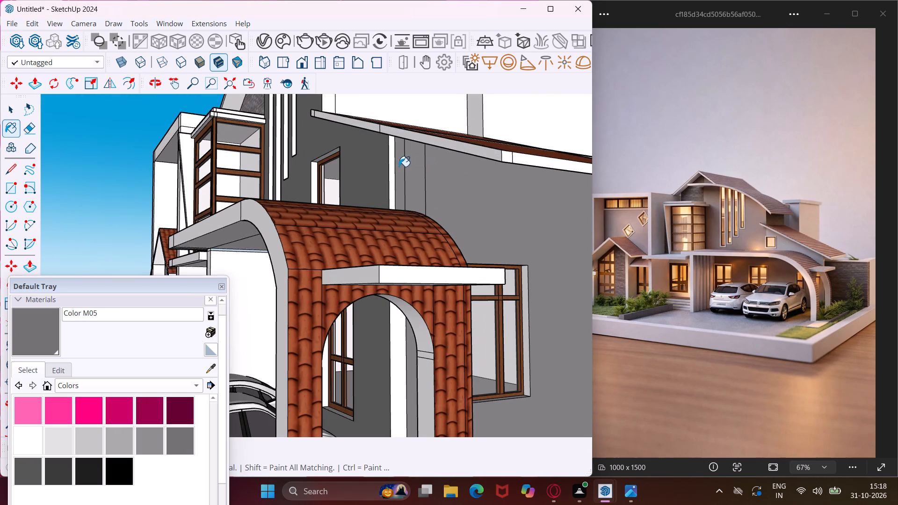
left_click(391, 162)
Paint the front band, upright and side face of the flat-roofed frame around the diamond-window wall with Color M01.
middle_click_drag(393, 166, 424, 181)
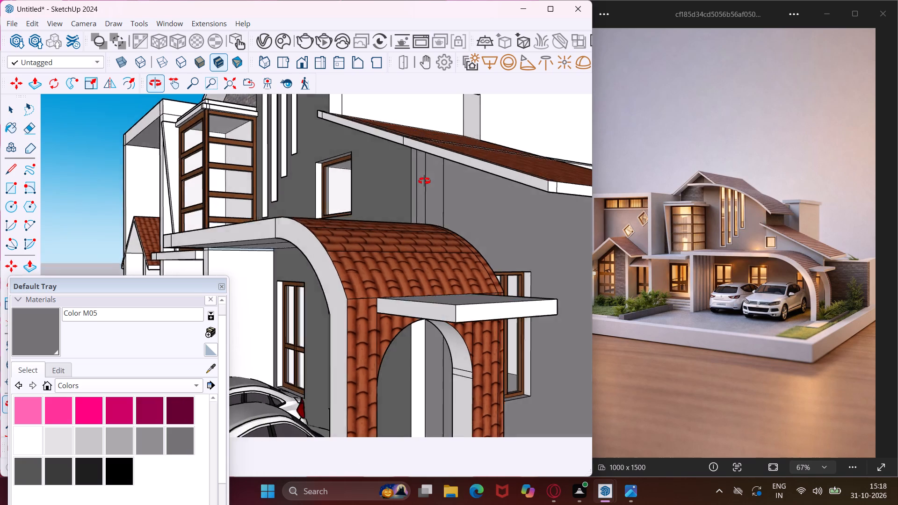
middle_click_drag(424, 181, 560, 210)
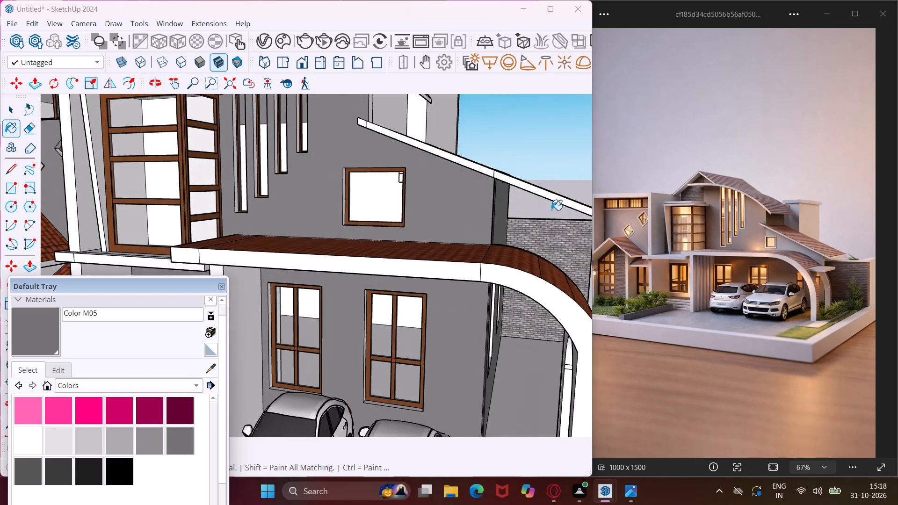
scroll(343, 209, "down", 5)
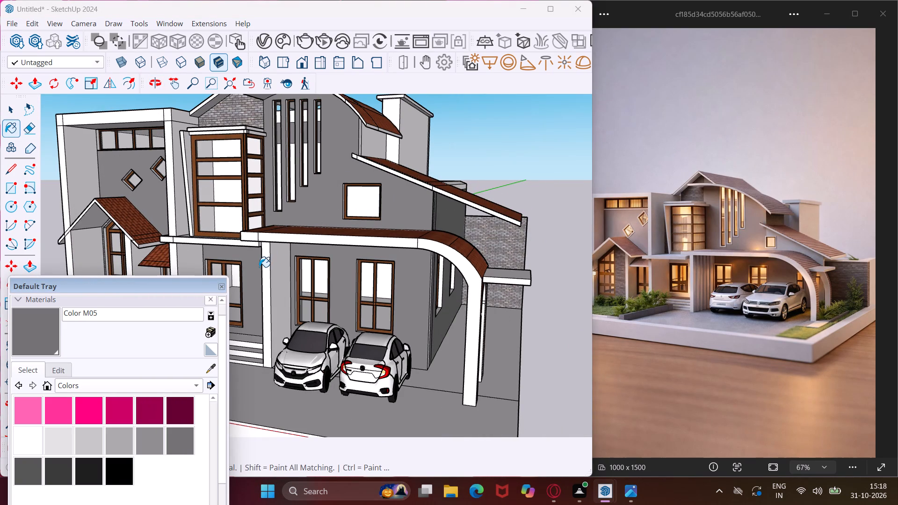
left_click(63, 441)
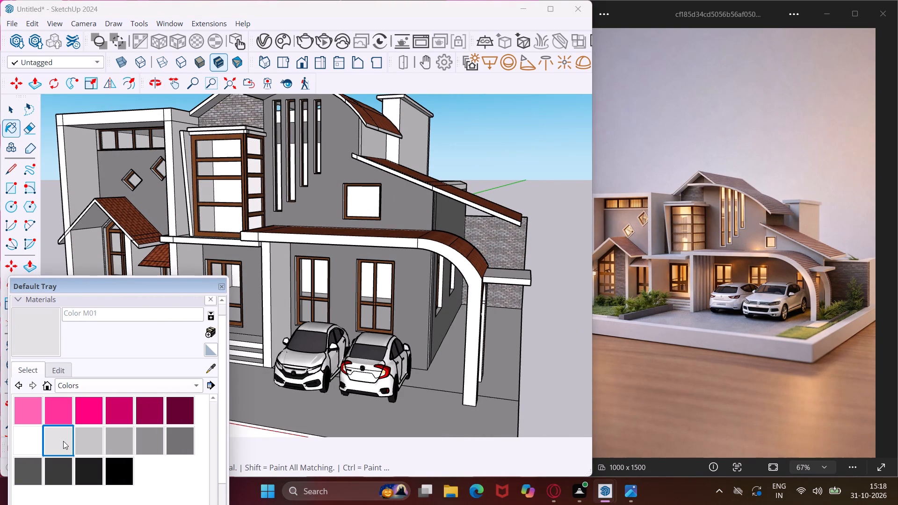
scroll(96, 120, "up", 4)
left_click(96, 120)
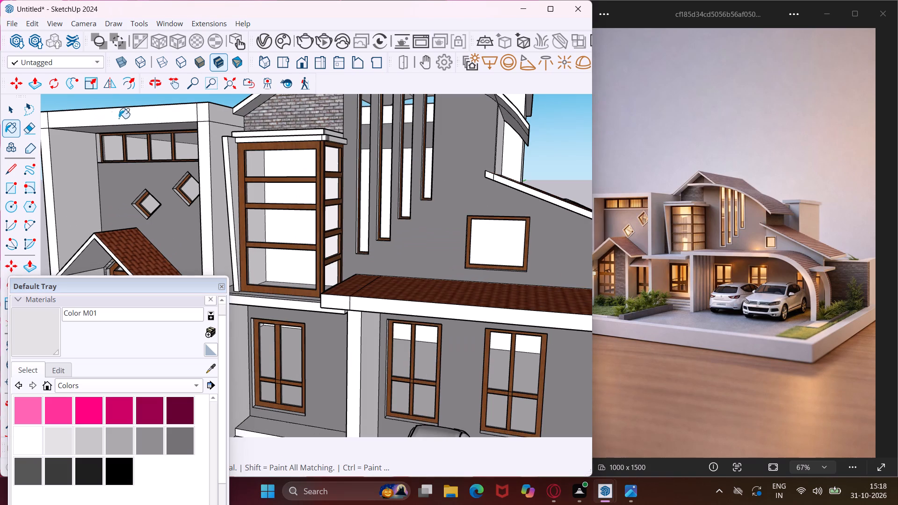
left_click(203, 140)
scroll(213, 142, "up", 6)
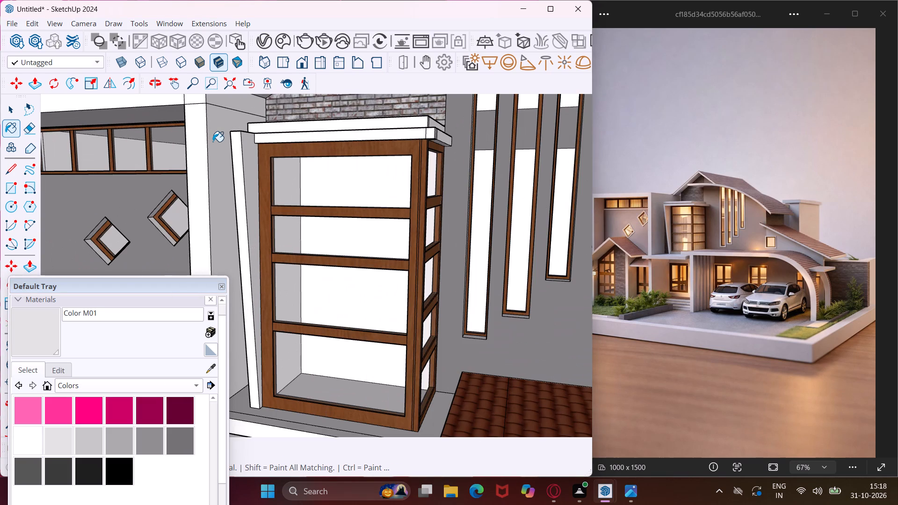
left_click(213, 142)
Paint the slanted fin beside the glazed bay and the bay's stepped top slab with Color M01.
left_click(239, 160)
left_click(243, 155)
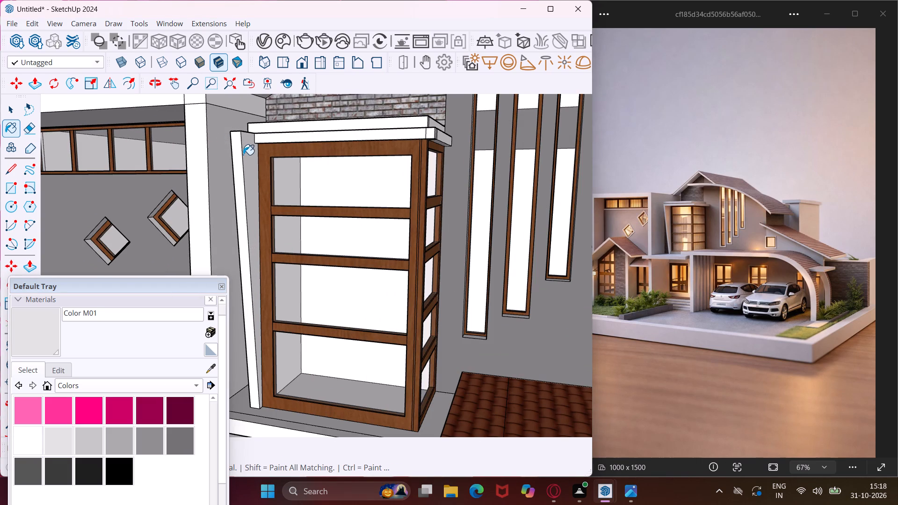
left_click(248, 158)
left_click(284, 131)
left_click(291, 139)
scroll(254, 133, "down", 8)
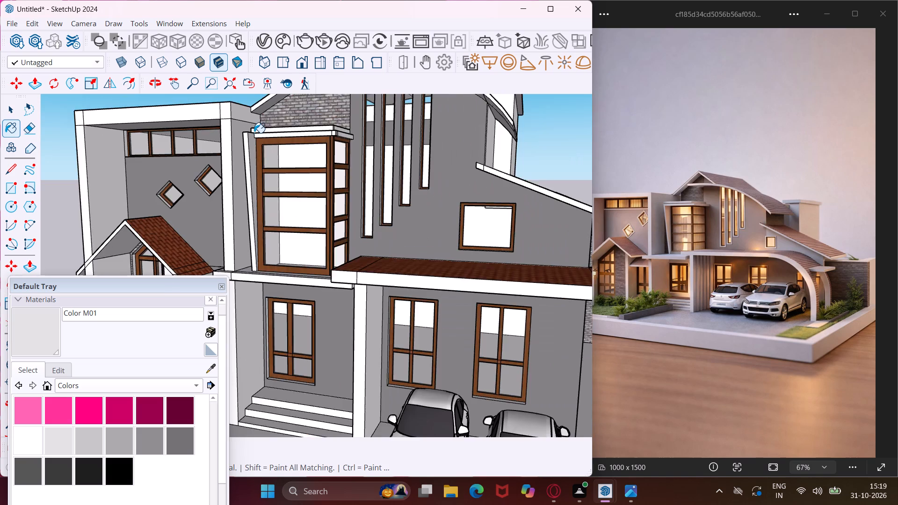
Collapse the Materials section, narrow the Default Tray and move it clear of the house, ending the painting.
scroll(254, 133, "down", 5)
middle_click_drag(256, 133, 307, 163)
scroll(311, 166, "down", 5)
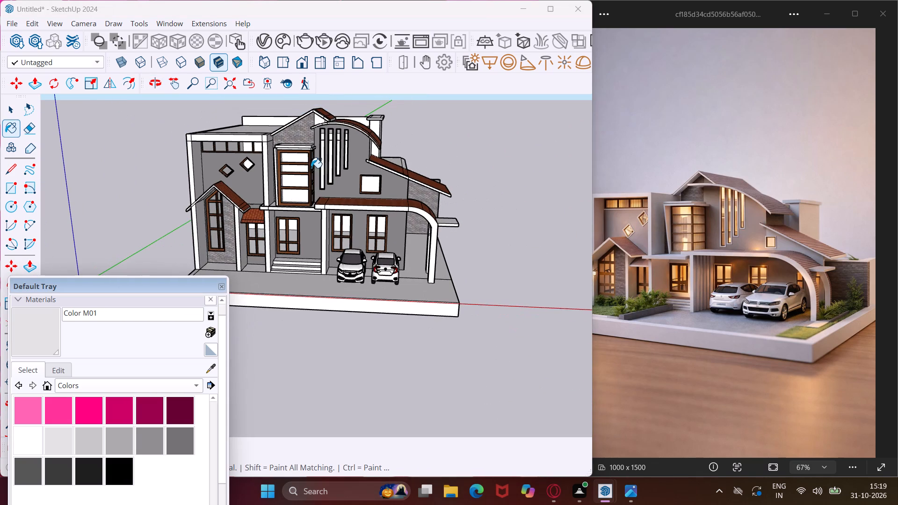
left_click_drag(126, 288, 123, 292)
left_click_drag(123, 292, 19, 460)
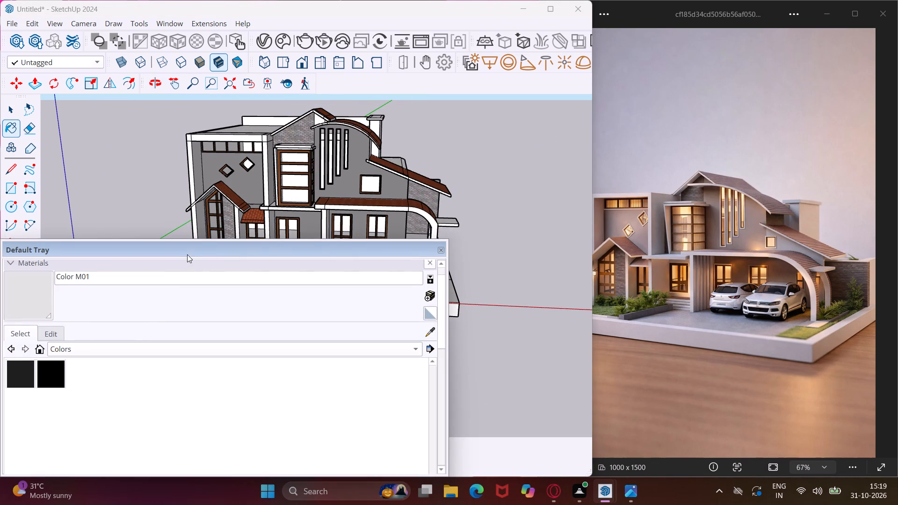
left_click(13, 263)
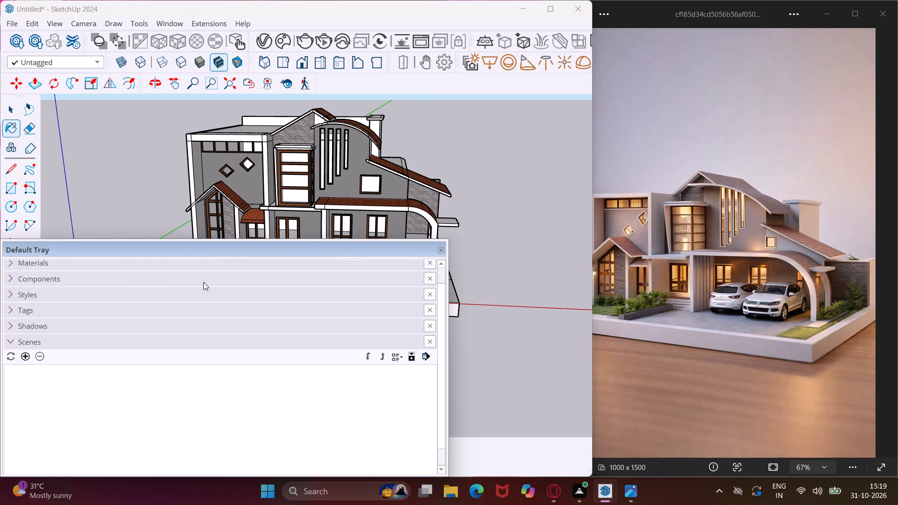
left_click_drag(448, 378, 418, 378)
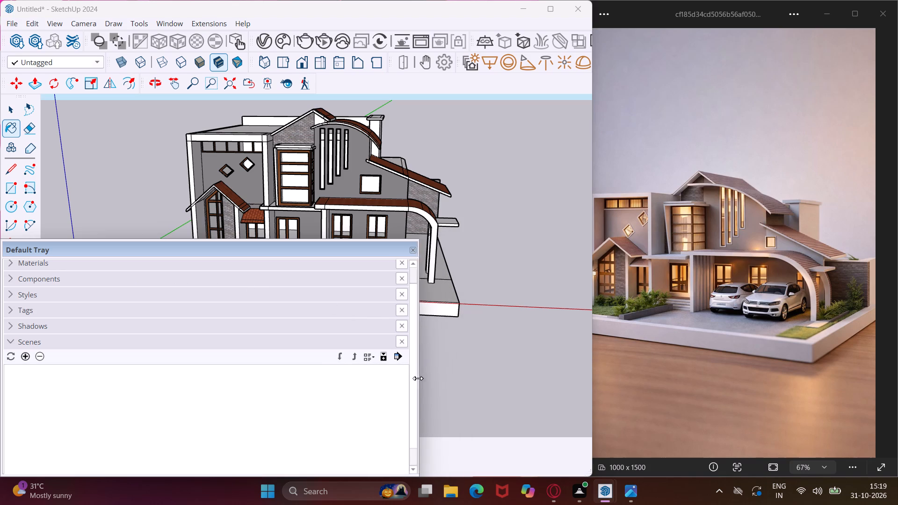
left_click_drag(418, 378, 133, 390)
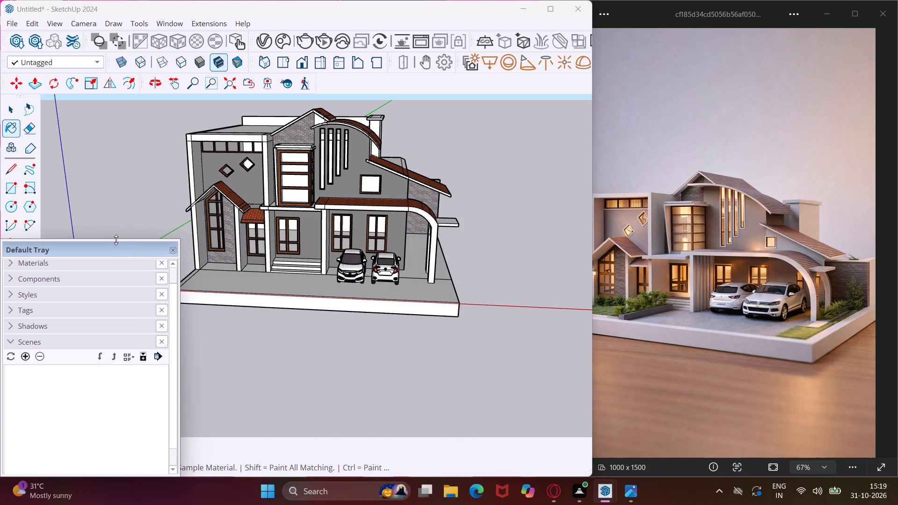
left_click_drag(117, 249, 92, 388)
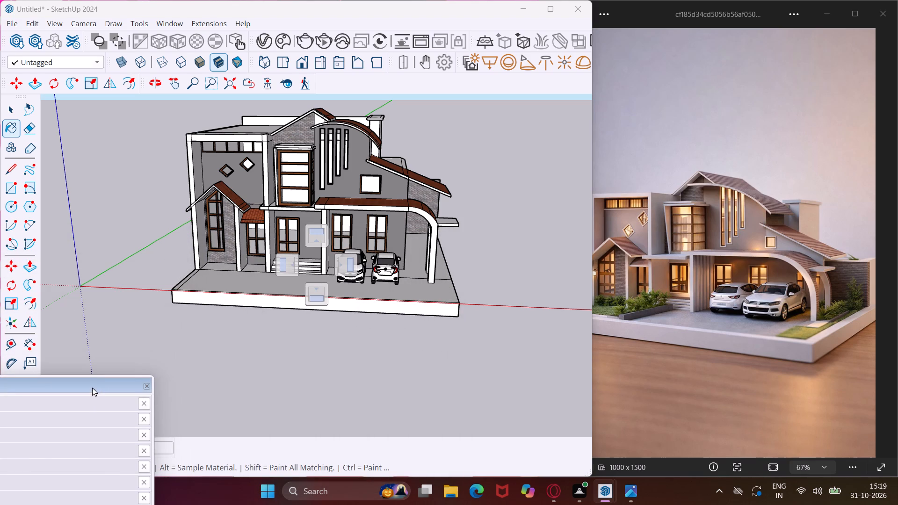
left_click(194, 348)
key("Escape")
key("space")
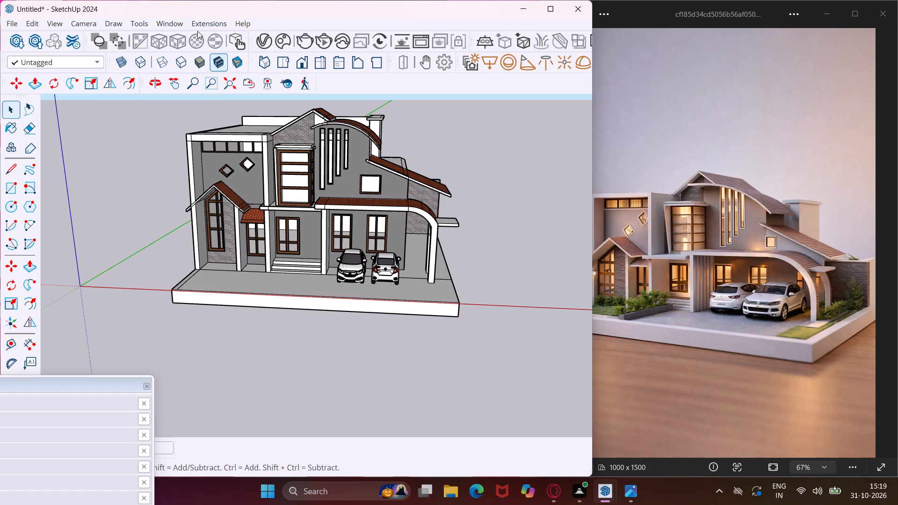
Turn on Safe Frame in the V-Ray render output settings and set the aspect ratio to 4:3 - Picture.
left_click(262, 48)
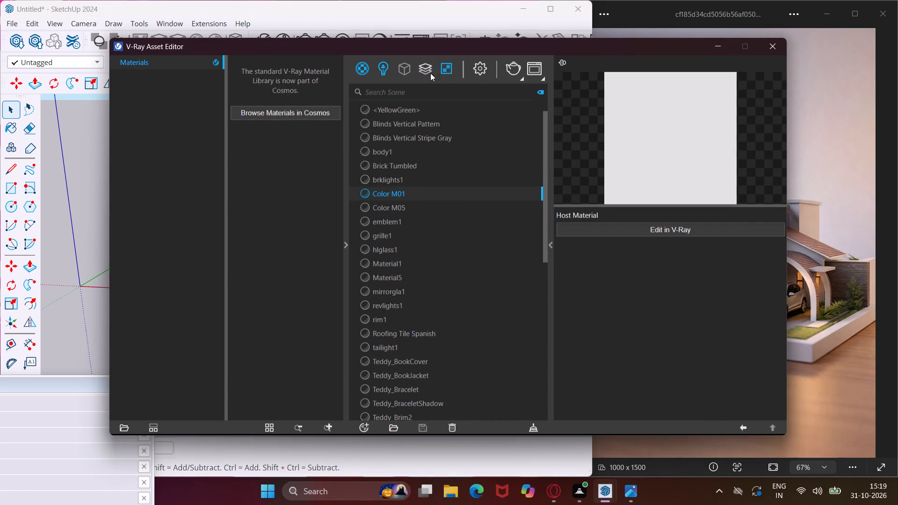
left_click(478, 67)
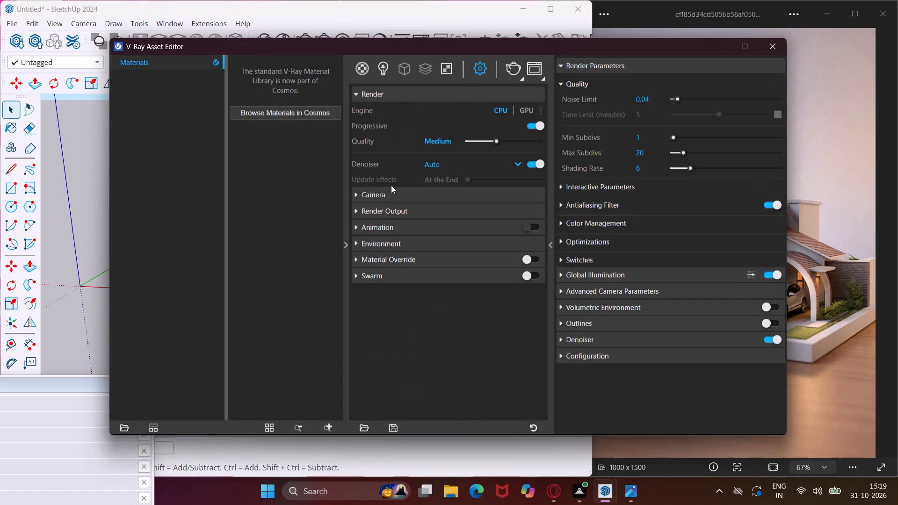
left_click(360, 209)
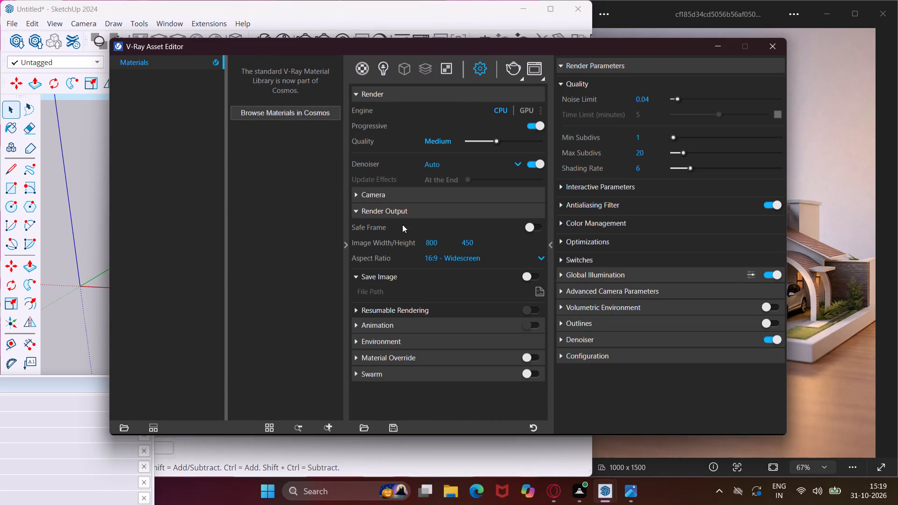
left_click(530, 231)
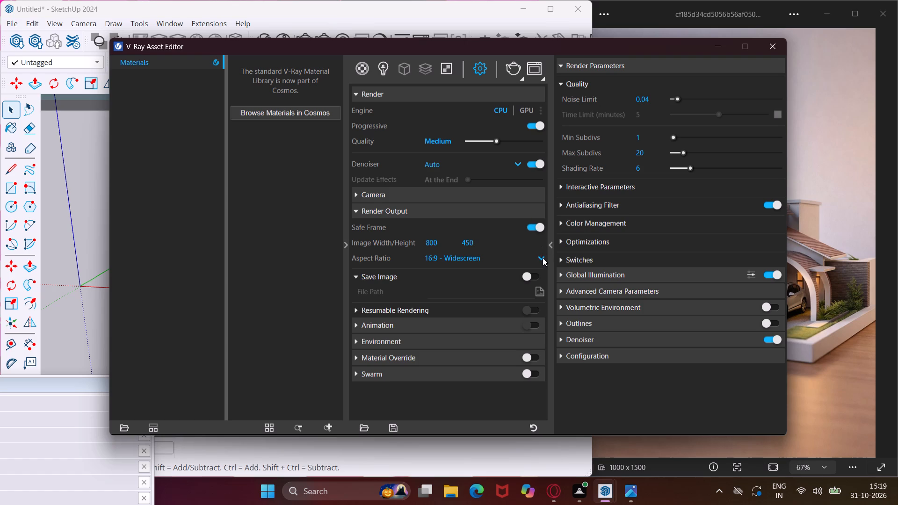
left_click(543, 258)
left_click(510, 298)
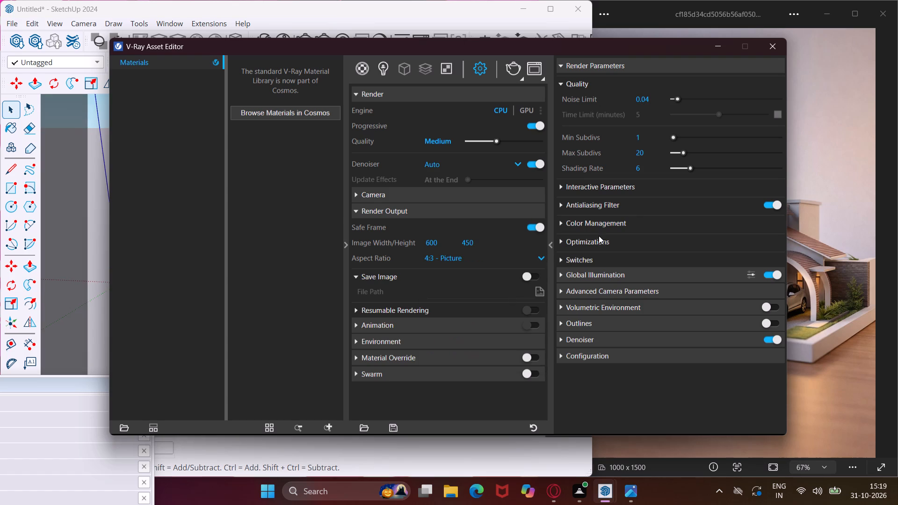
left_click(719, 53)
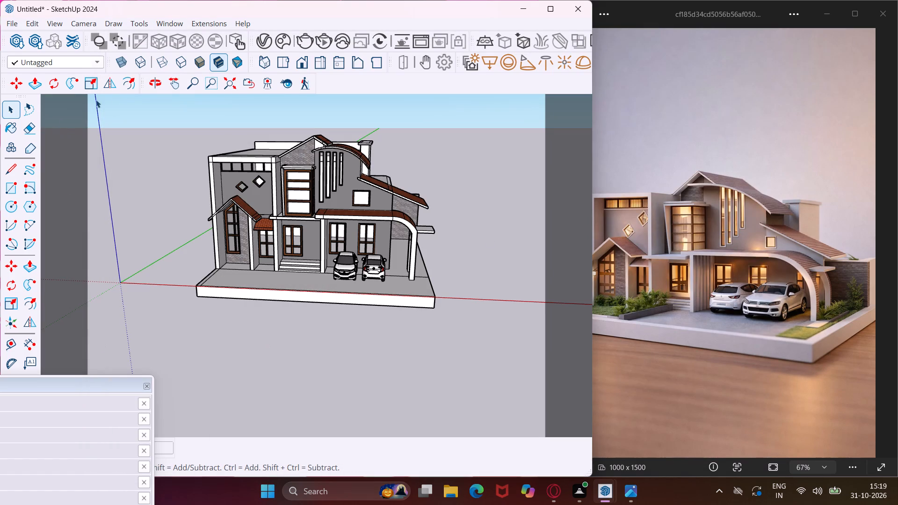
Compose a low, near-eye-level front view of the whole house inside the safe frame, matching the reference image's angle.
left_click(168, 79)
left_click_drag(249, 247, 242, 283)
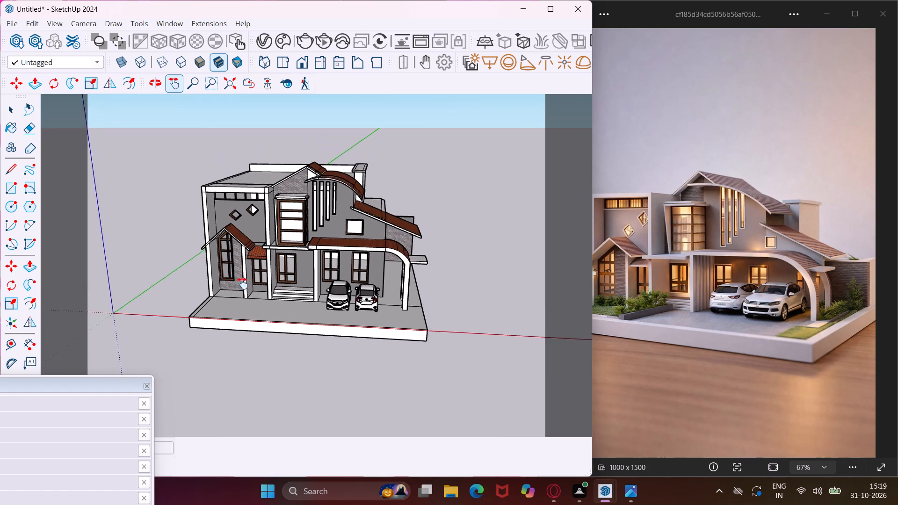
left_click_drag(242, 283, 242, 296)
scroll(257, 306, "up", 3)
middle_click_drag(259, 306, 222, 267)
scroll(297, 281, "up", 2)
left_click_drag(277, 299, 232, 297)
scroll(232, 297, "down", 1)
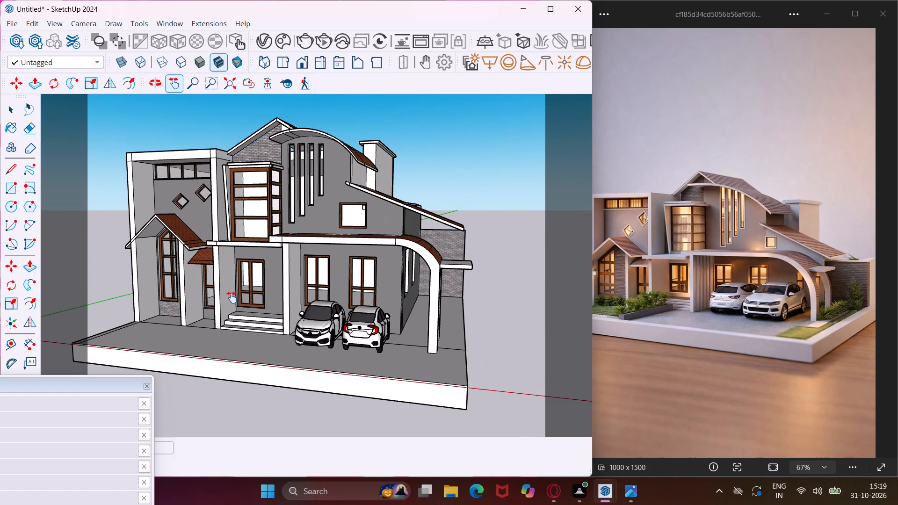
left_click_drag(231, 298, 244, 300)
scroll(239, 296, "up", 1)
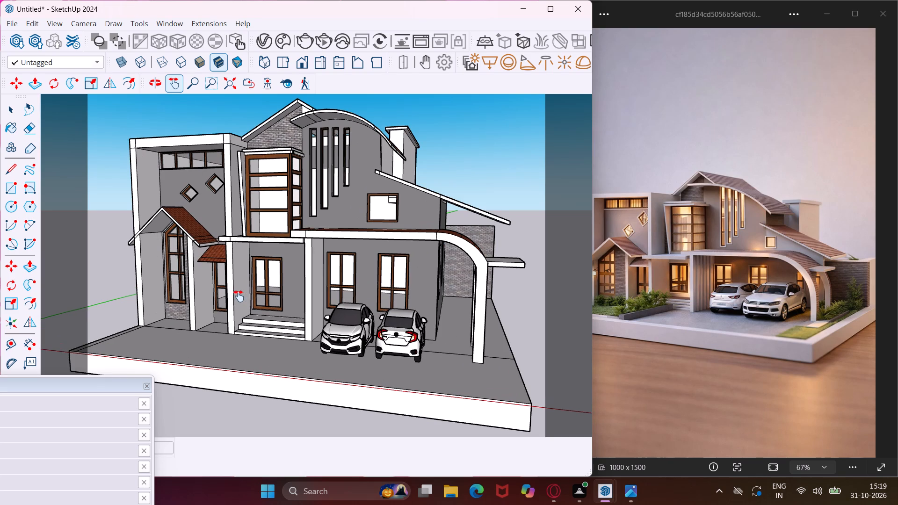
scroll(239, 296, "up", 1)
middle_click_drag(239, 296, 235, 289)
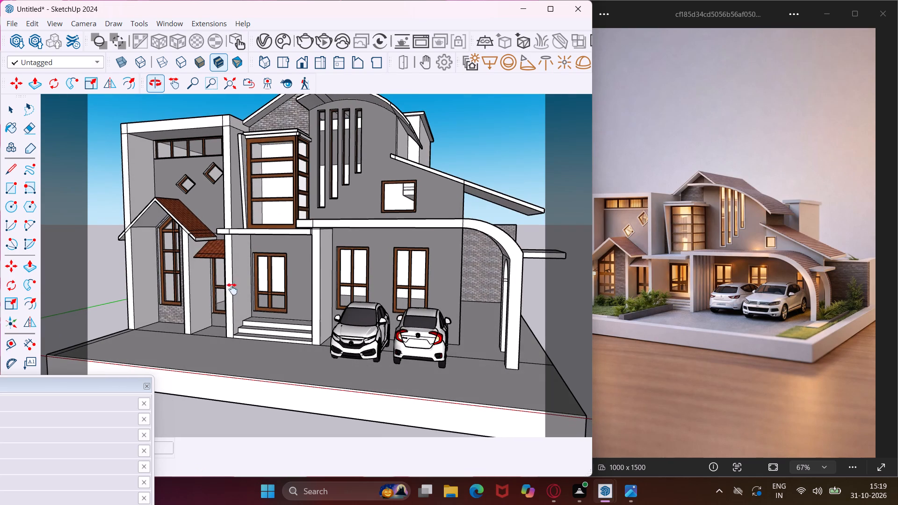
left_click_drag(215, 305, 209, 329)
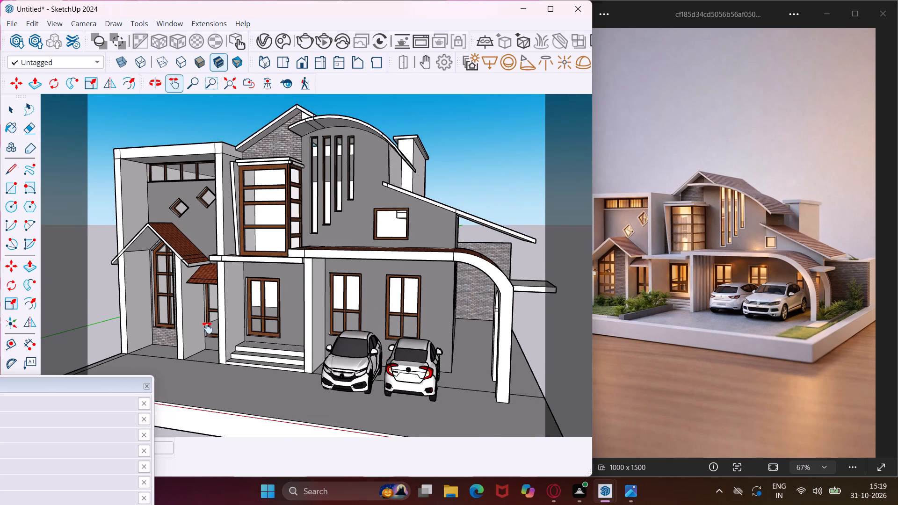
scroll(207, 328, "down", 2)
middle_click_drag(207, 323, 212, 301)
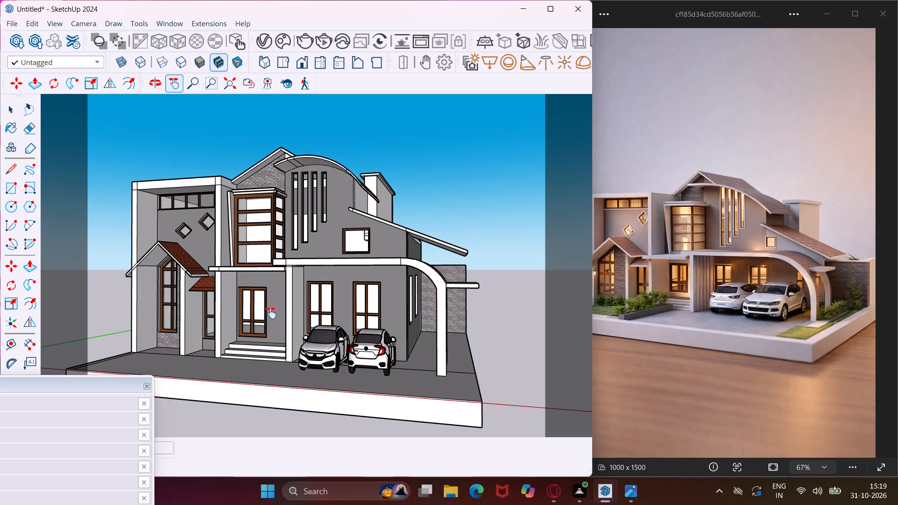
left_click_drag(271, 315, 249, 320)
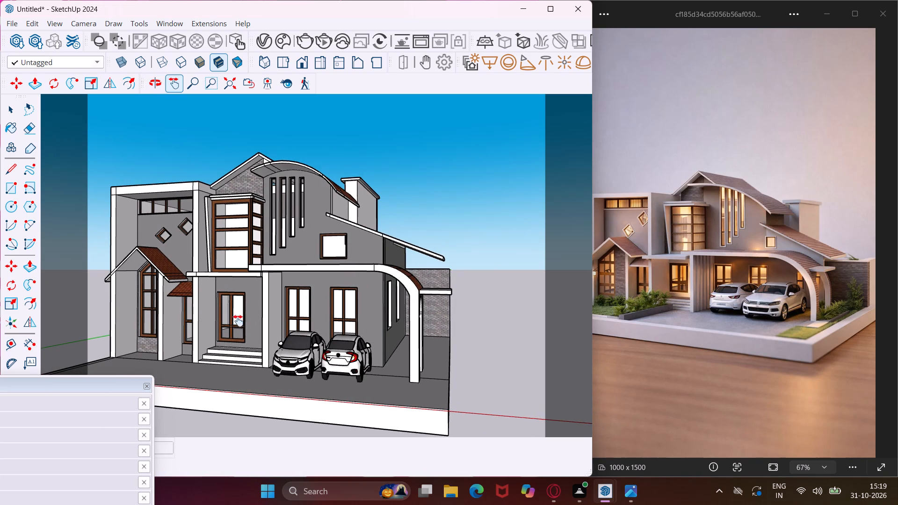
scroll(237, 321, "up", 1)
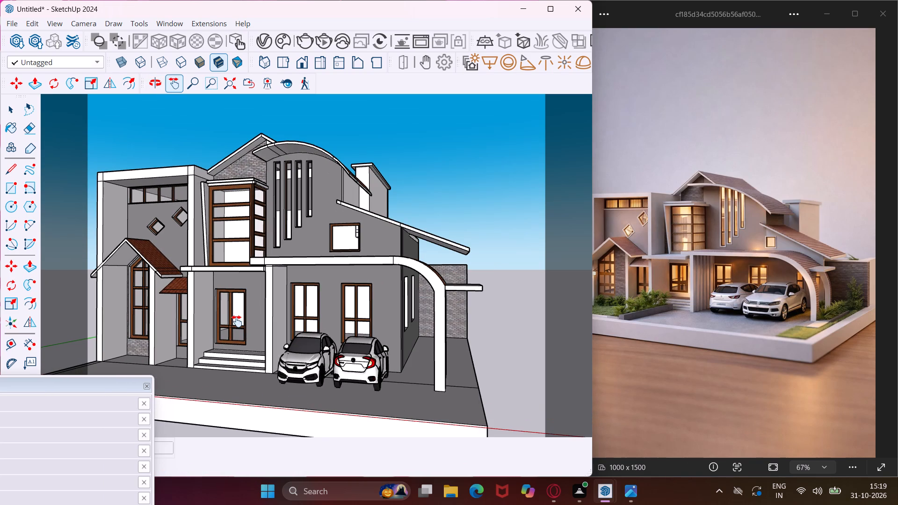
middle_click_drag(237, 321, 241, 311)
scroll(241, 311, "up", 1)
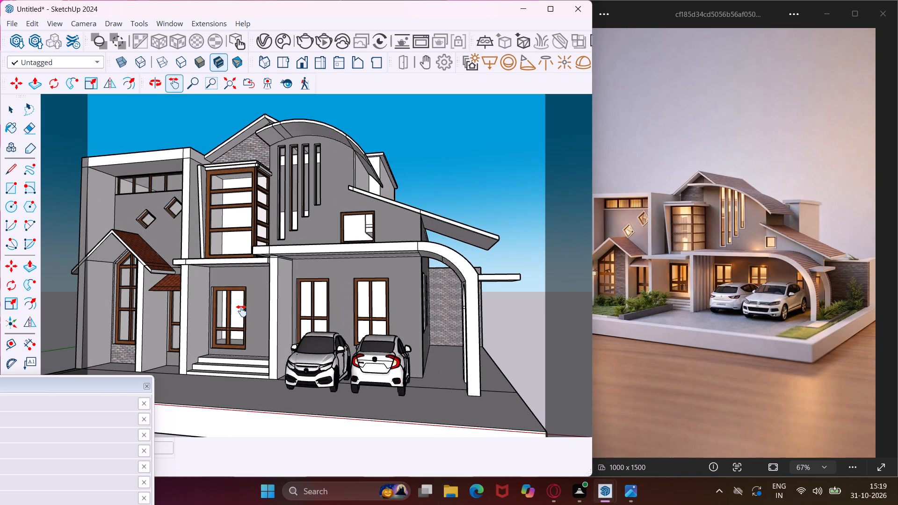
scroll(241, 311, "down", 1)
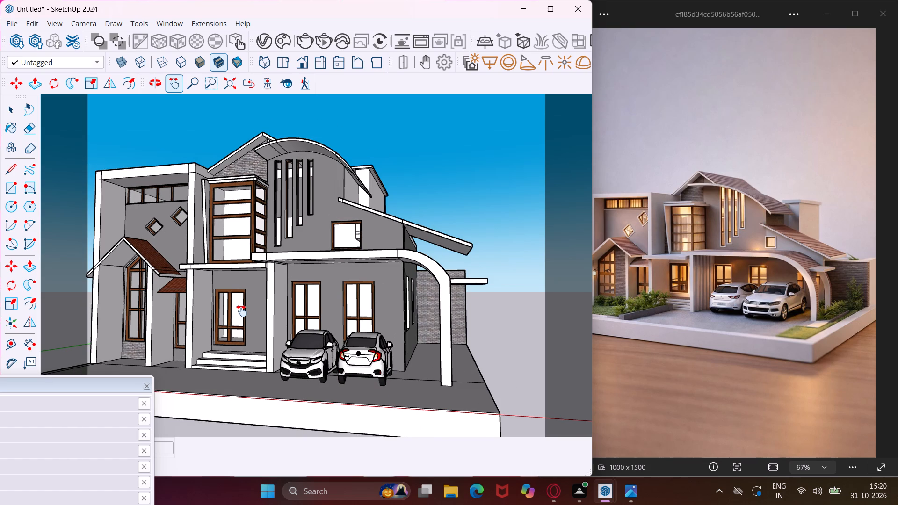
Save the model as 0059 in the FUJI folder on the Desktop and minimize the modelling window.
key("ctrl+s")
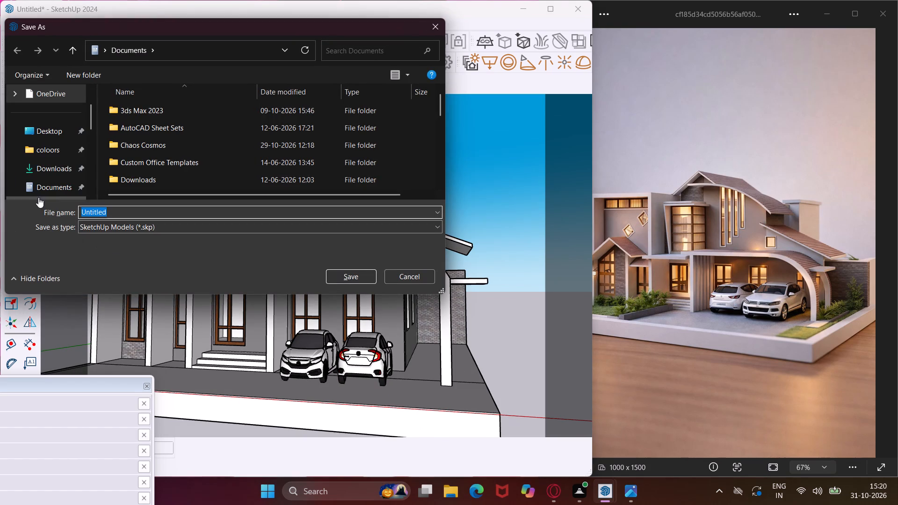
left_click(58, 134)
left_click_drag(59, 119, 64, 113)
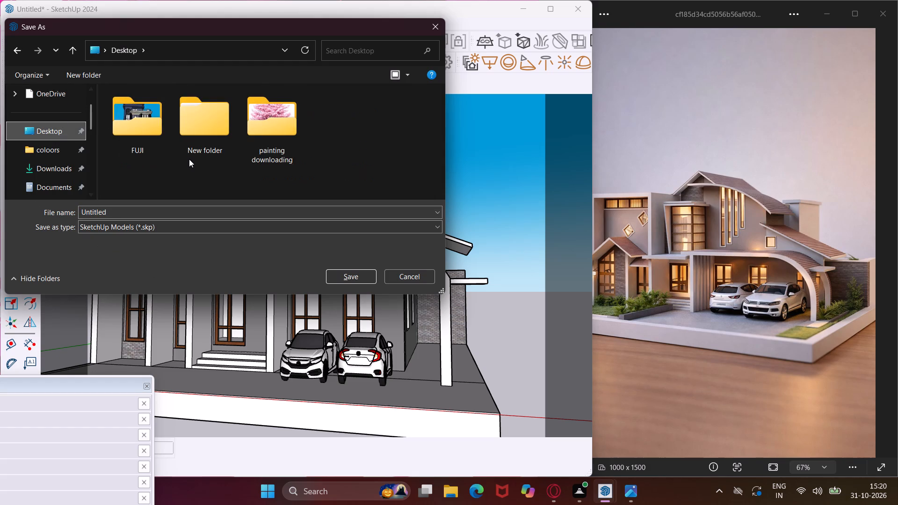
double_click(122, 130)
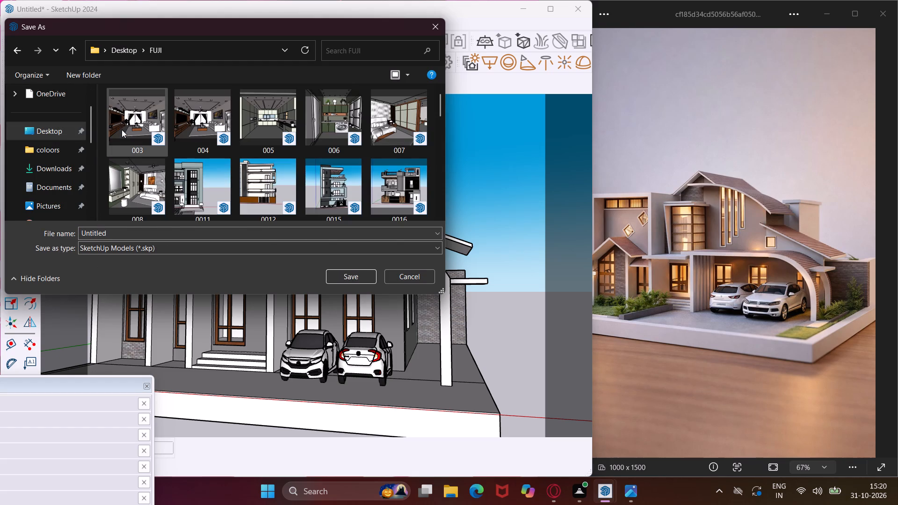
scroll(165, 161, "down", 8)
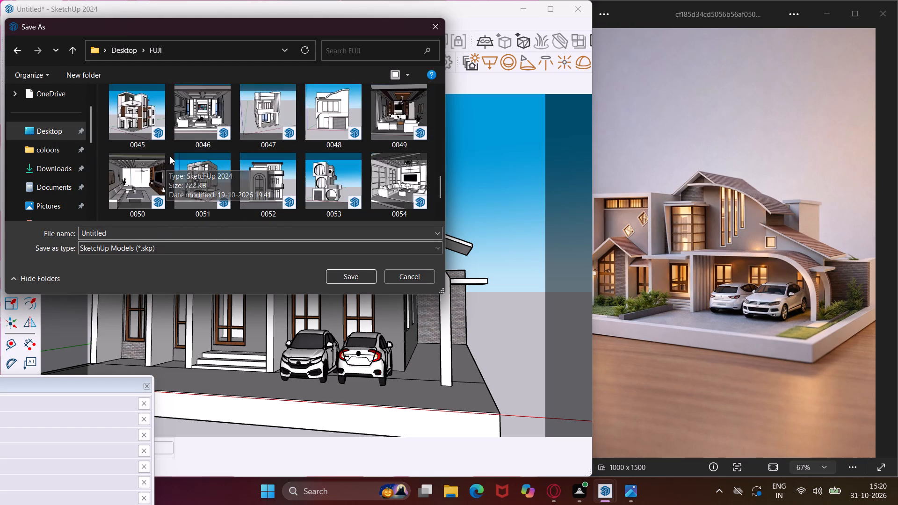
scroll(169, 155, "down", 7)
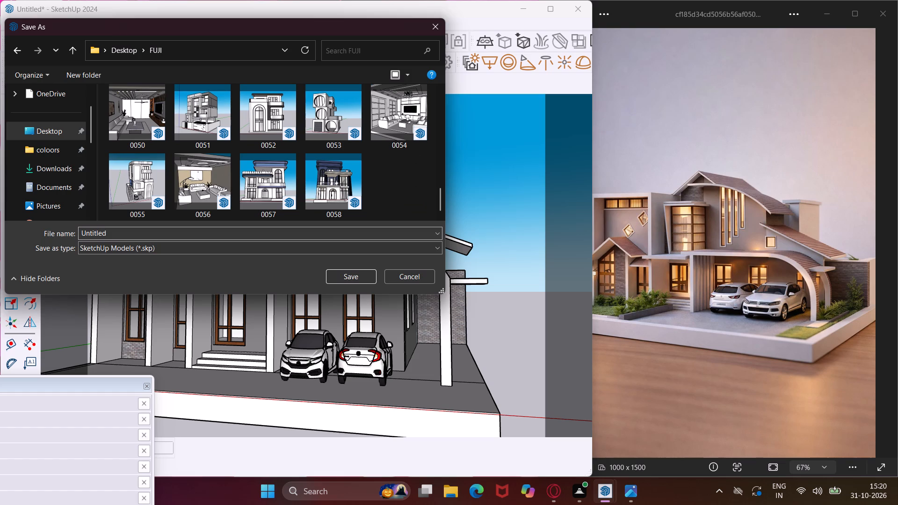
left_click(123, 233)
key("BackSpace")
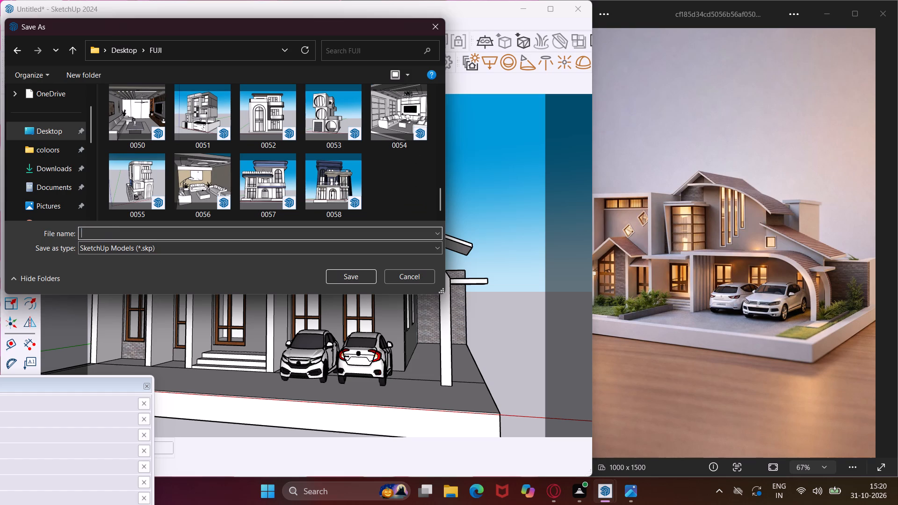
type("00")
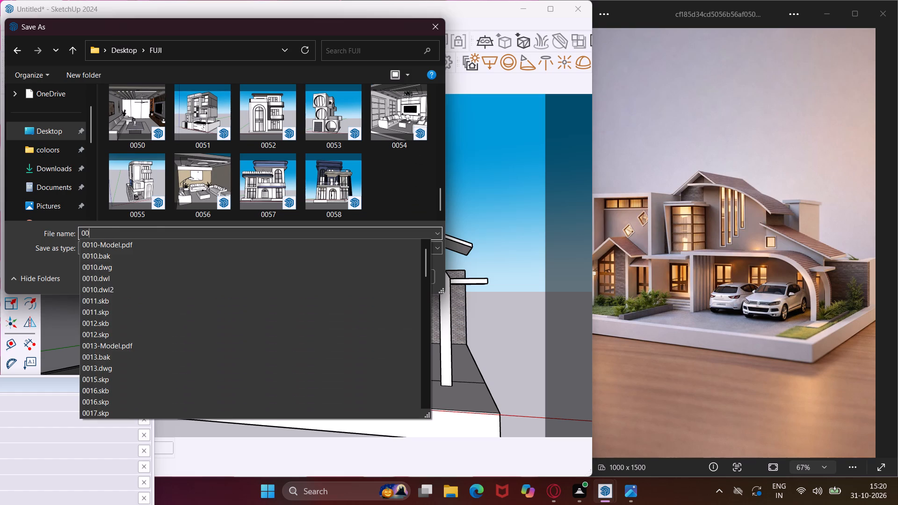
type("59")
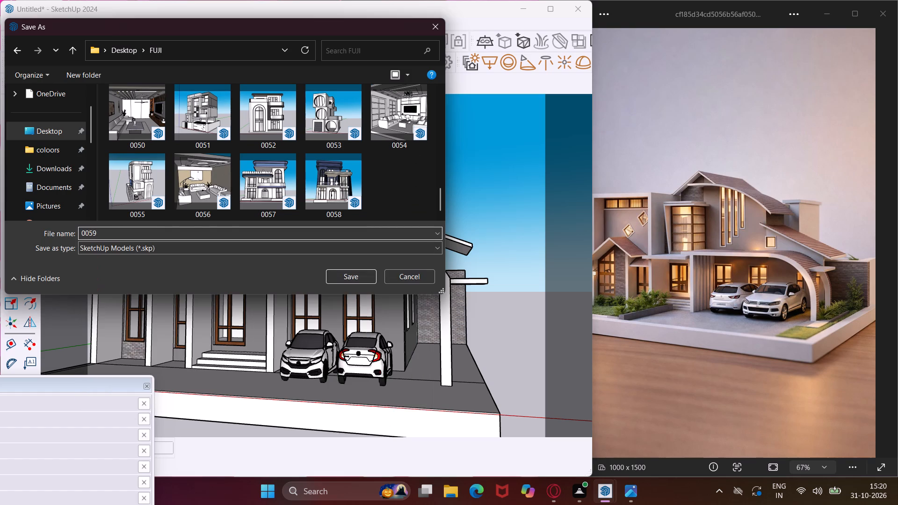
left_click(346, 272)
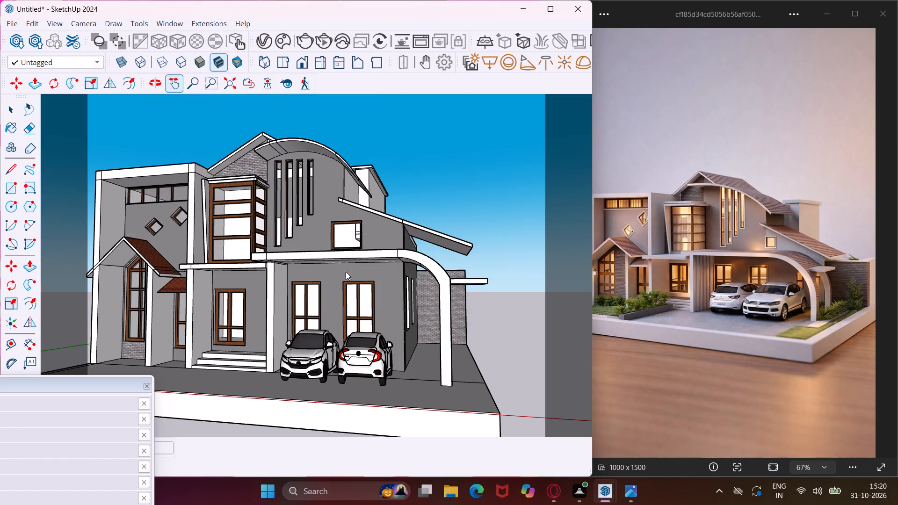
left_click(530, 7)
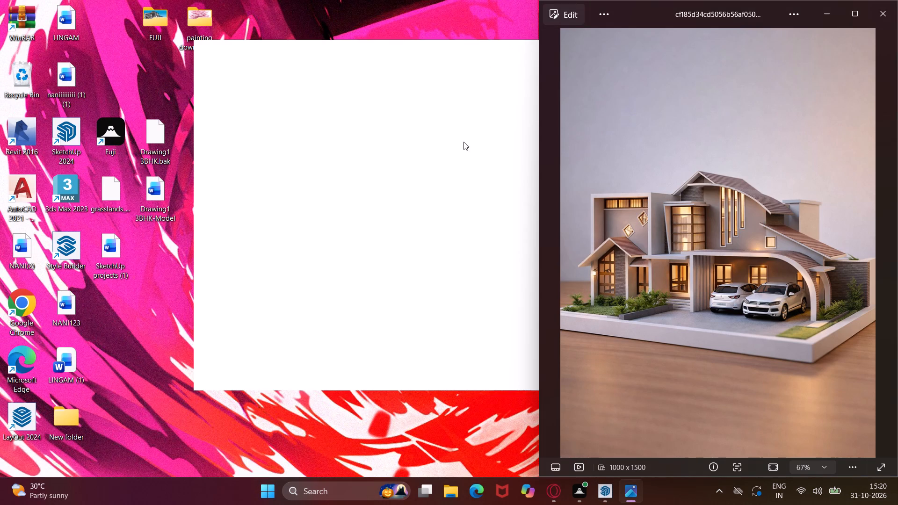